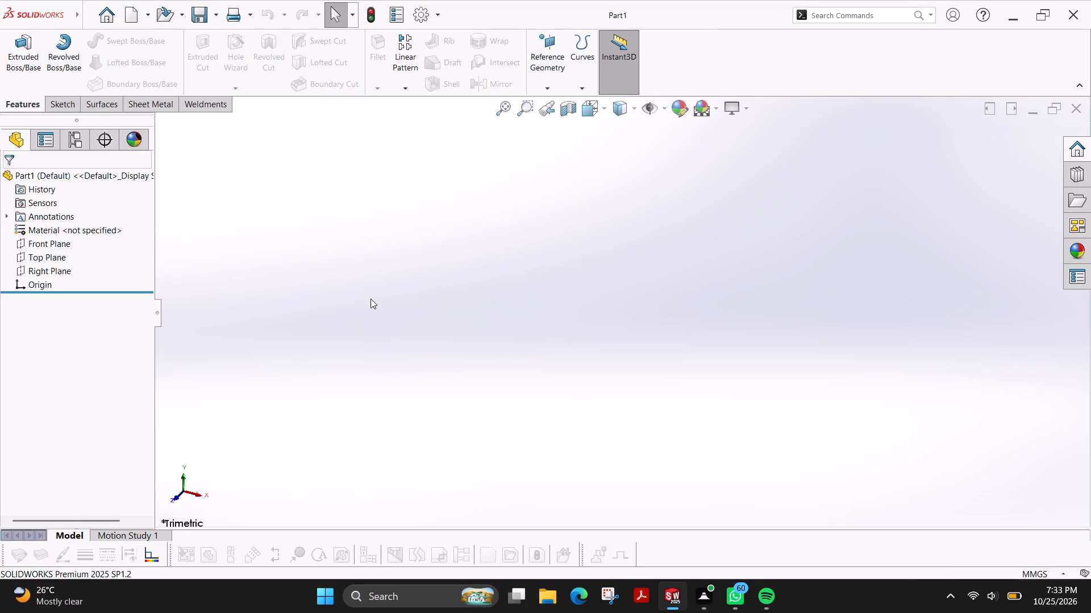
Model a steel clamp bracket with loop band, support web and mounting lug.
Start a new sketch on the Front Plane.
click(69, 98)
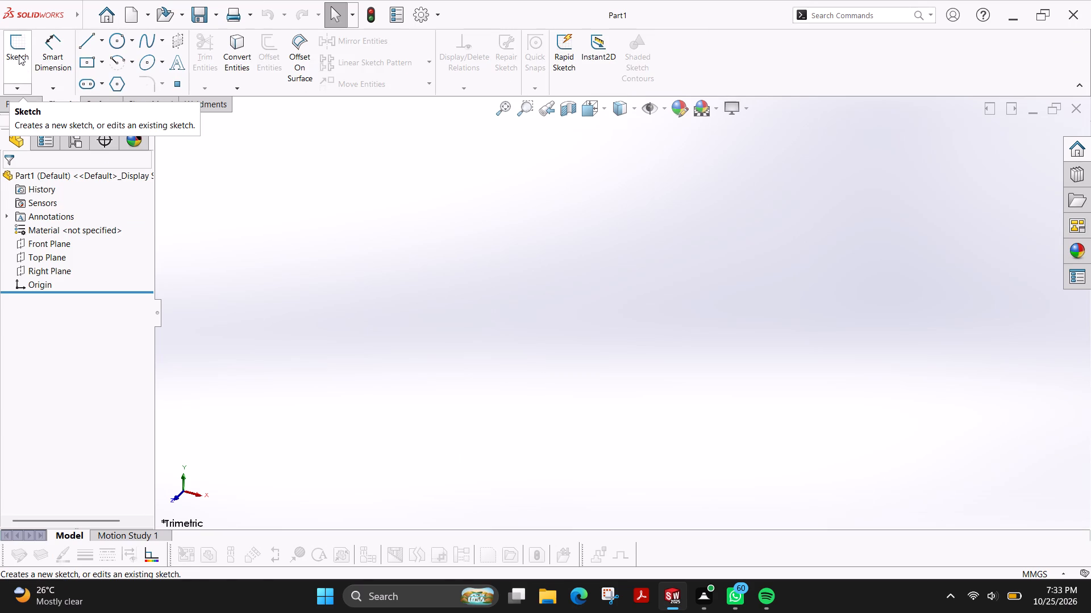
click(19, 55)
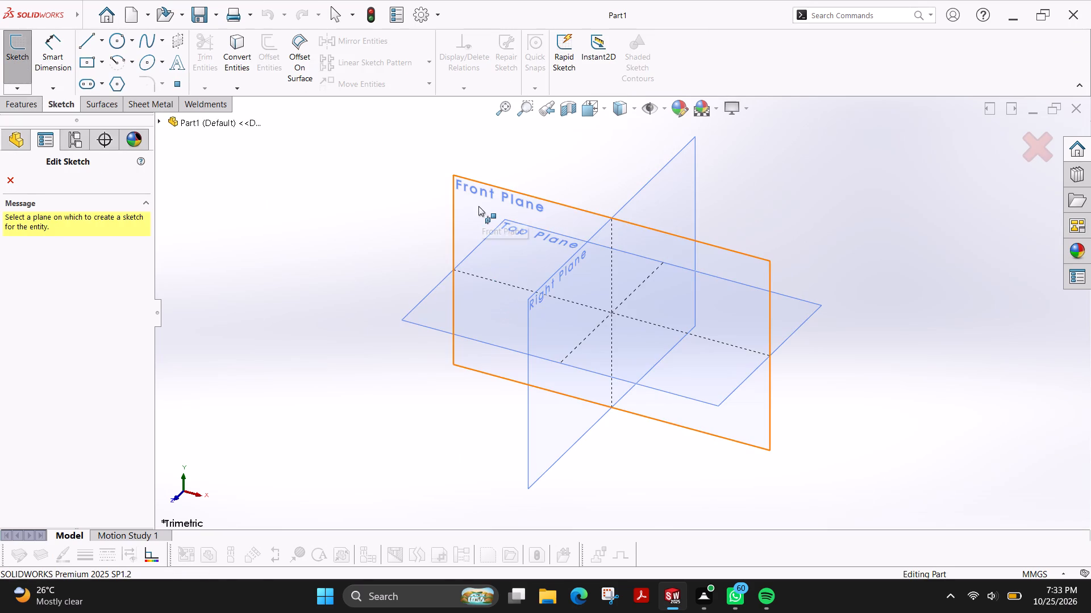
click(475, 203)
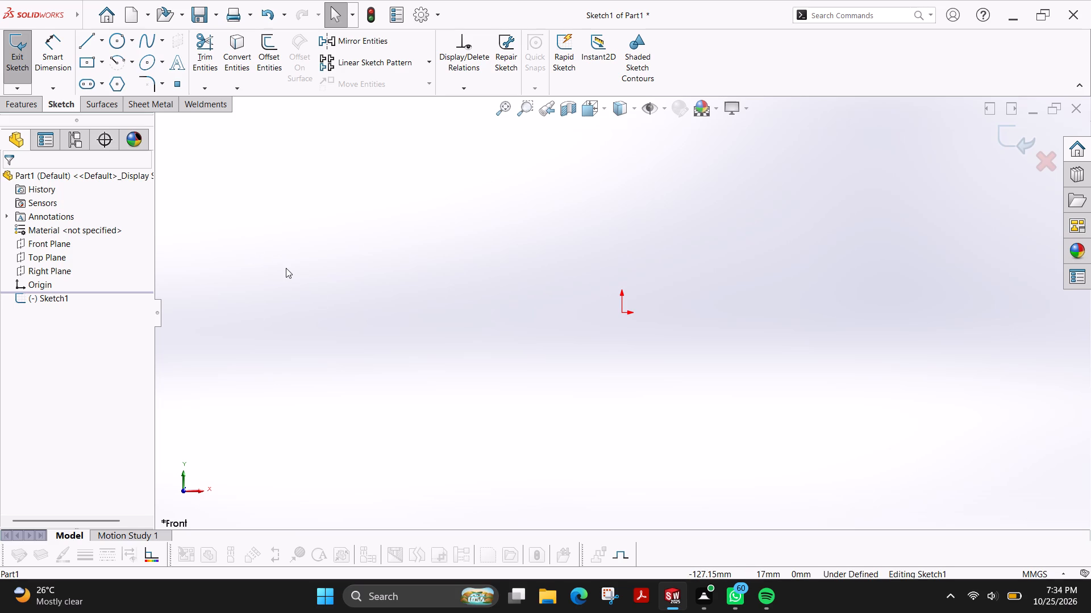
Sketch two concentric circles centred on the origin, with radii of about 12.7 mm and 38.9 mm.
click(115, 43)
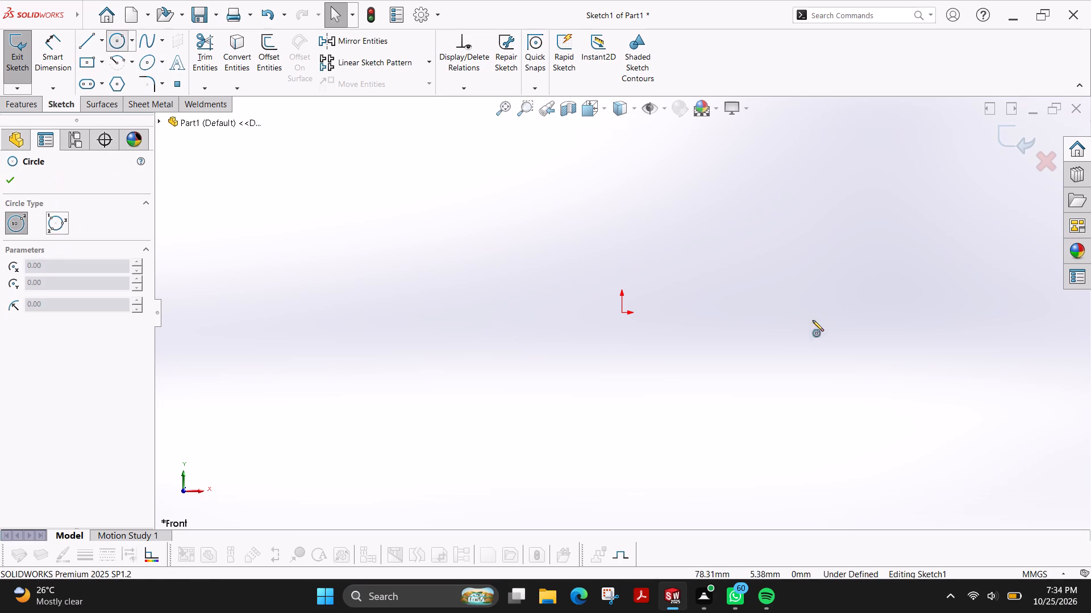
click(620, 312)
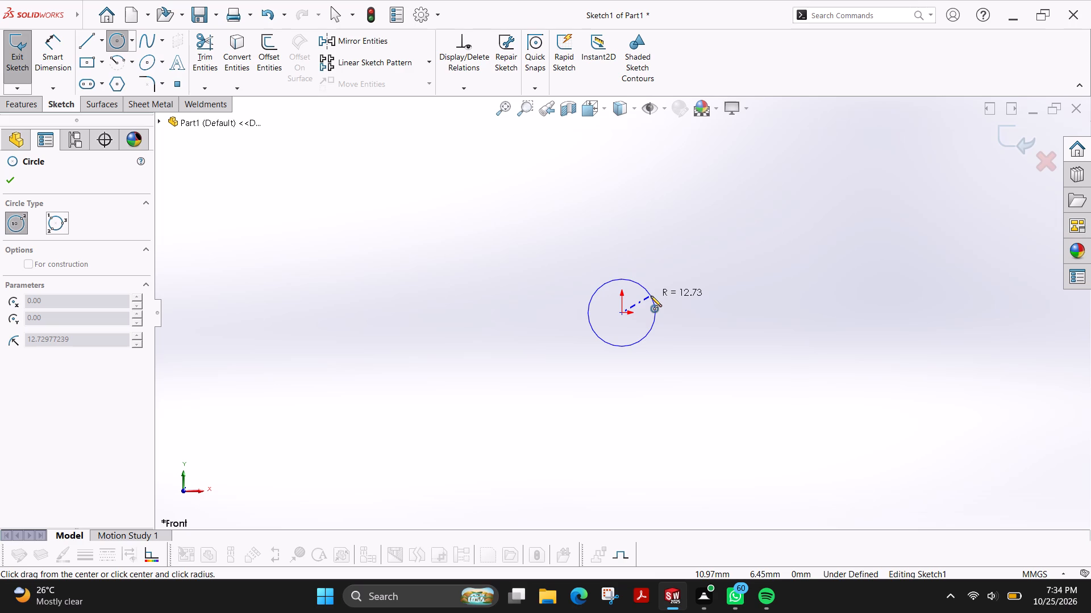
click(651, 296)
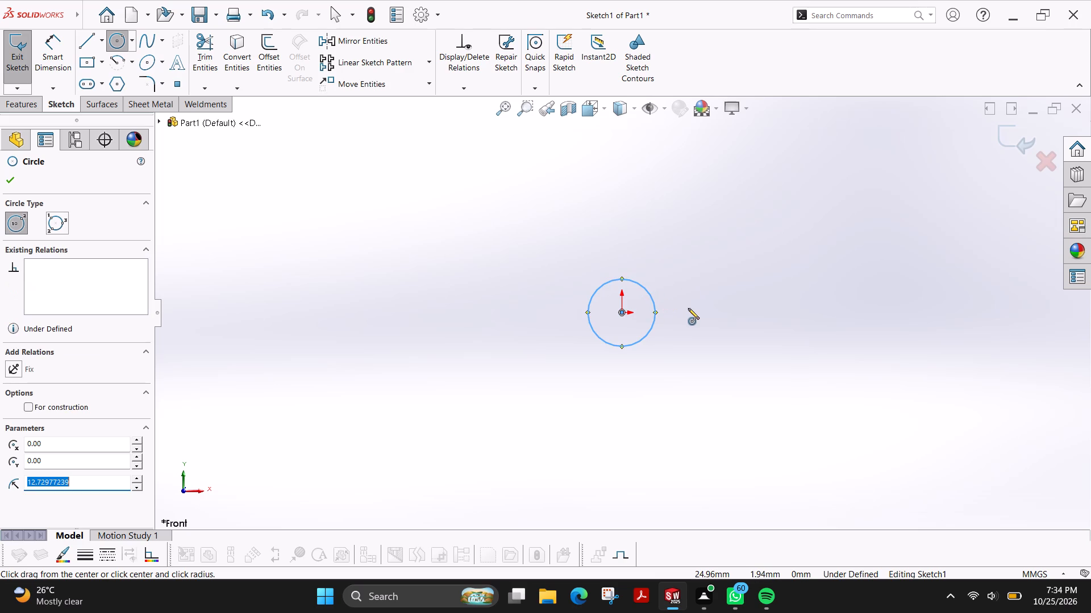
click(622, 312)
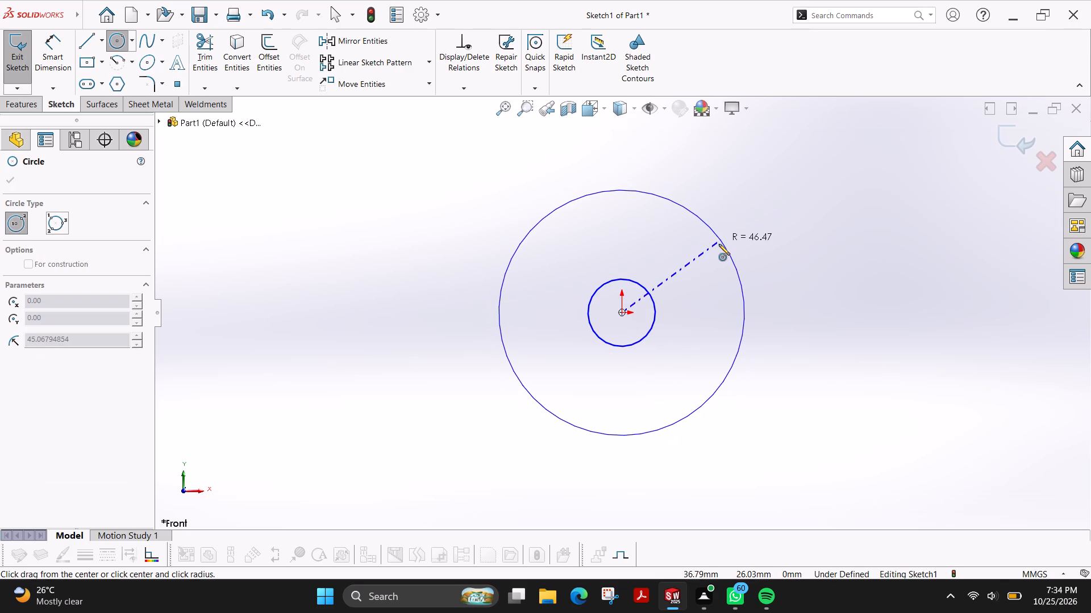
click(719, 244)
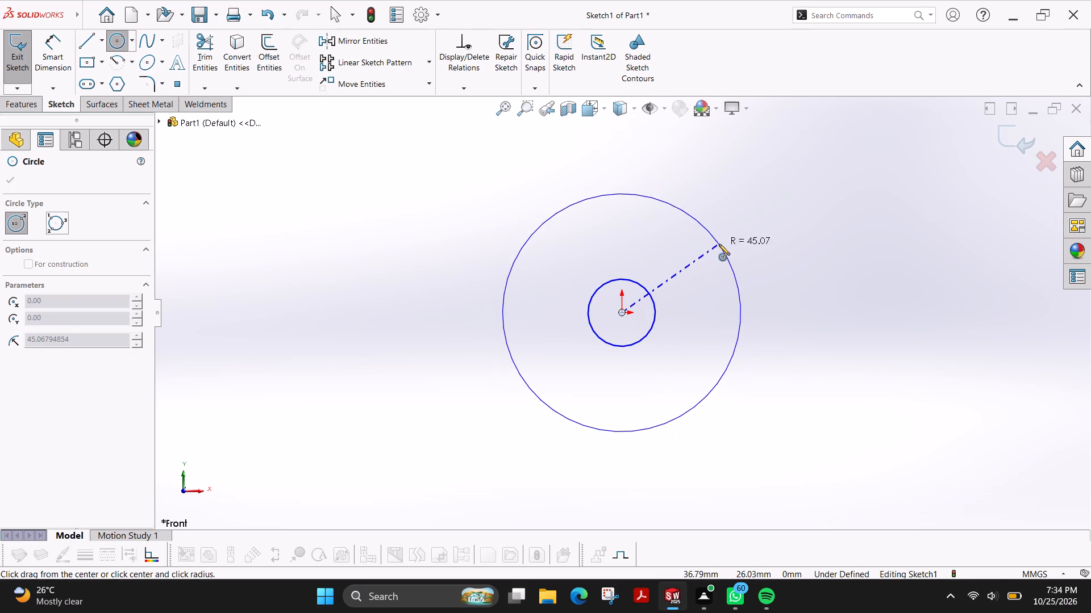
click(12, 181)
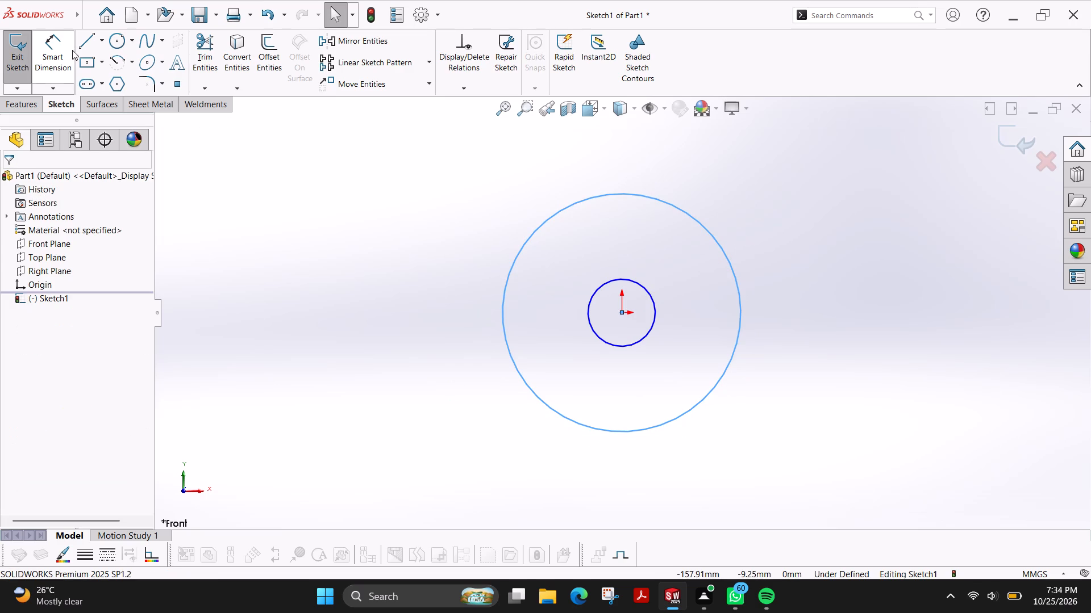
Dimension the inner circle's diameter as 22 mm and the outer circle's diameter as 88 mm.
click(64, 58)
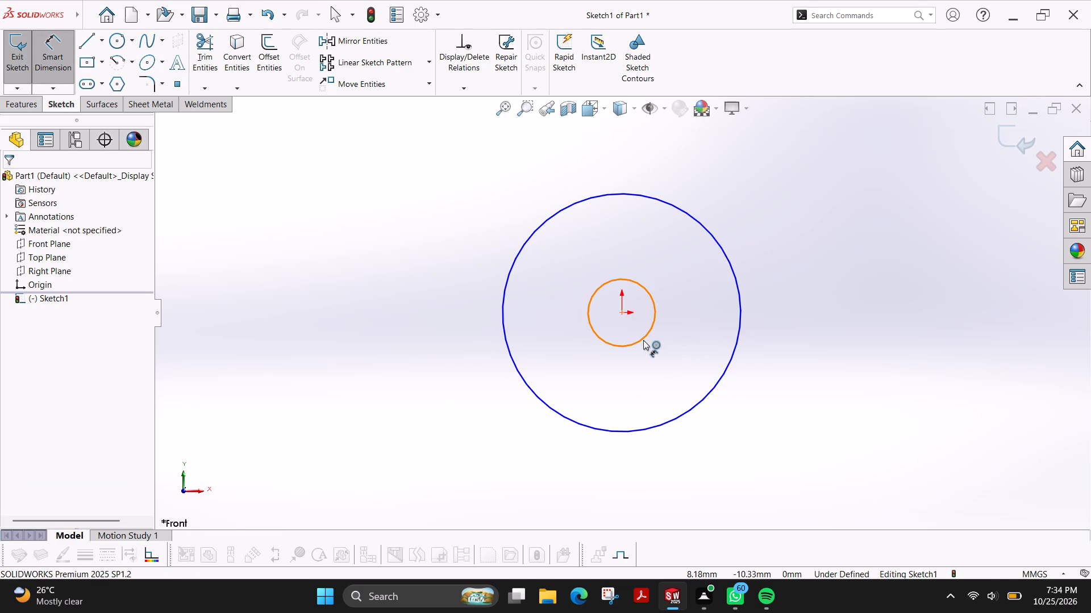
click(643, 340)
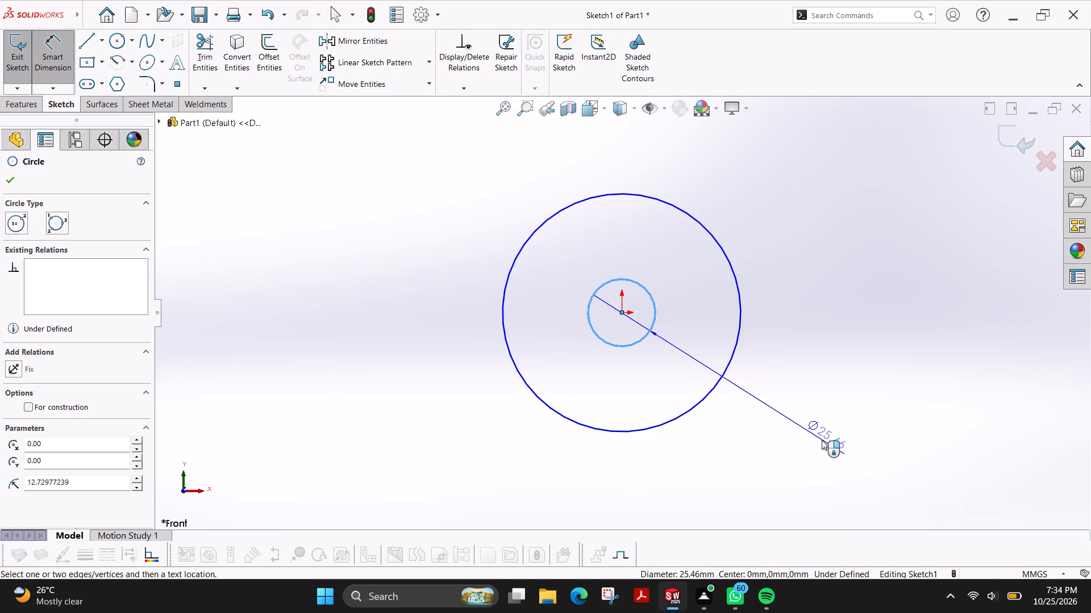
click(822, 440)
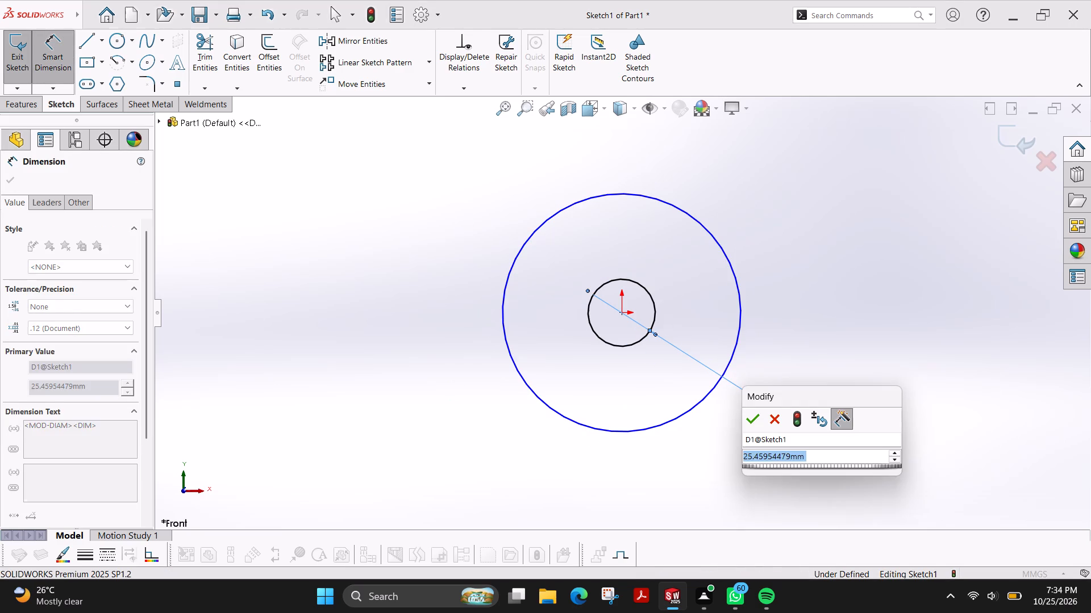
text(22)
key(Return)
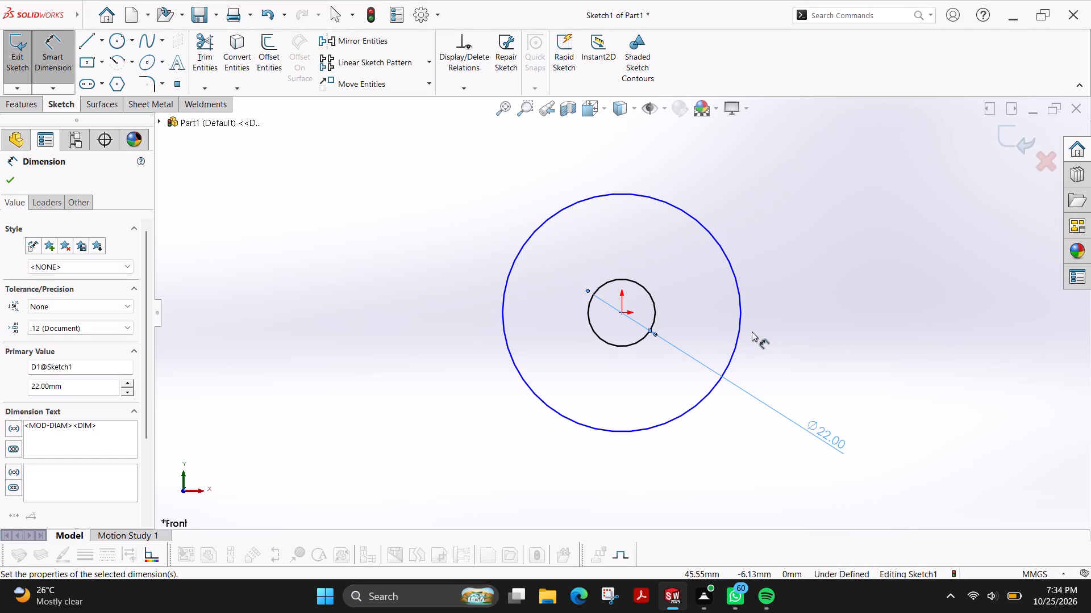
click(740, 329)
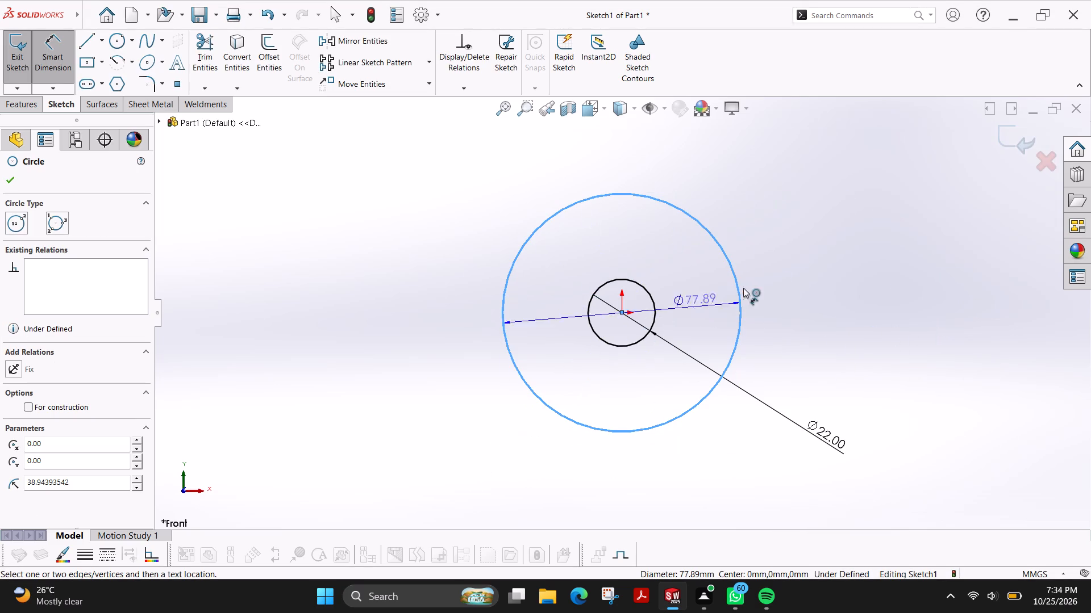
click(817, 172)
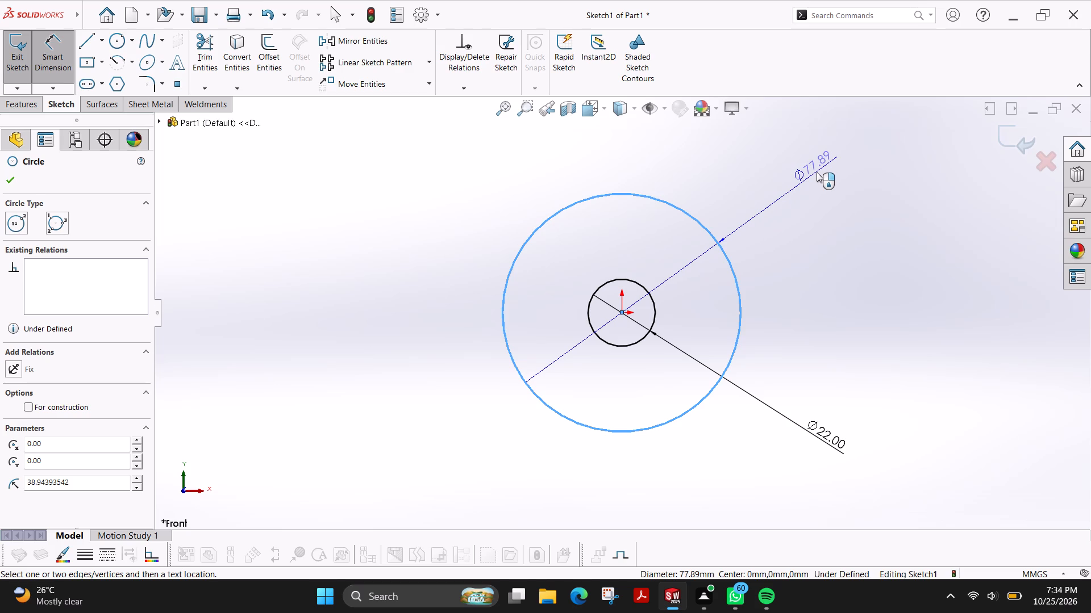
text(88)
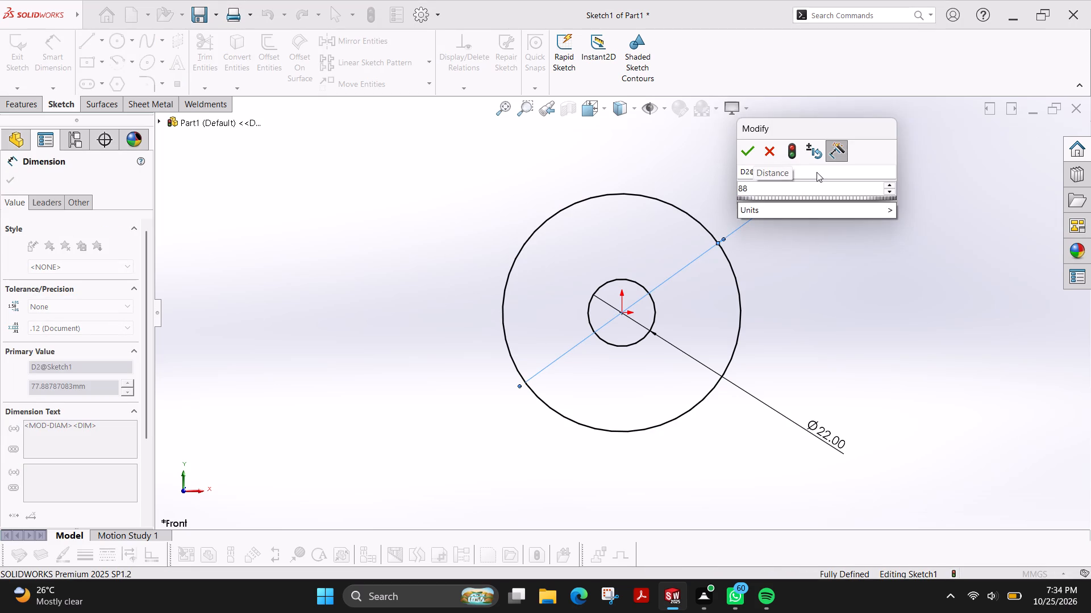
key(Return)
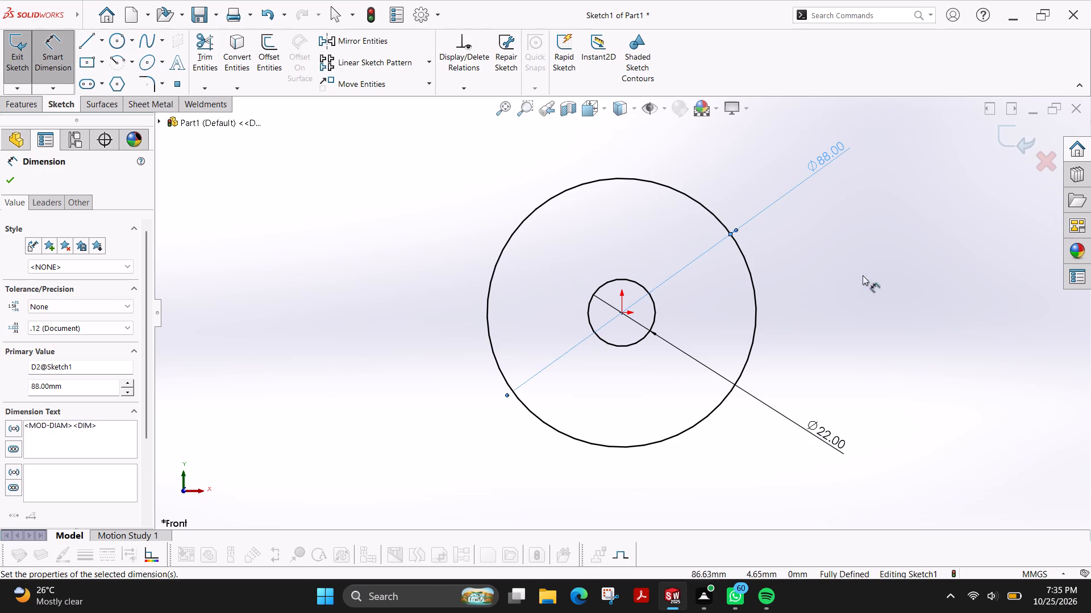
Sketch horizontal lines running left from the outer circle's top and bottom points, the lower one about 133 mm long.
click(81, 44)
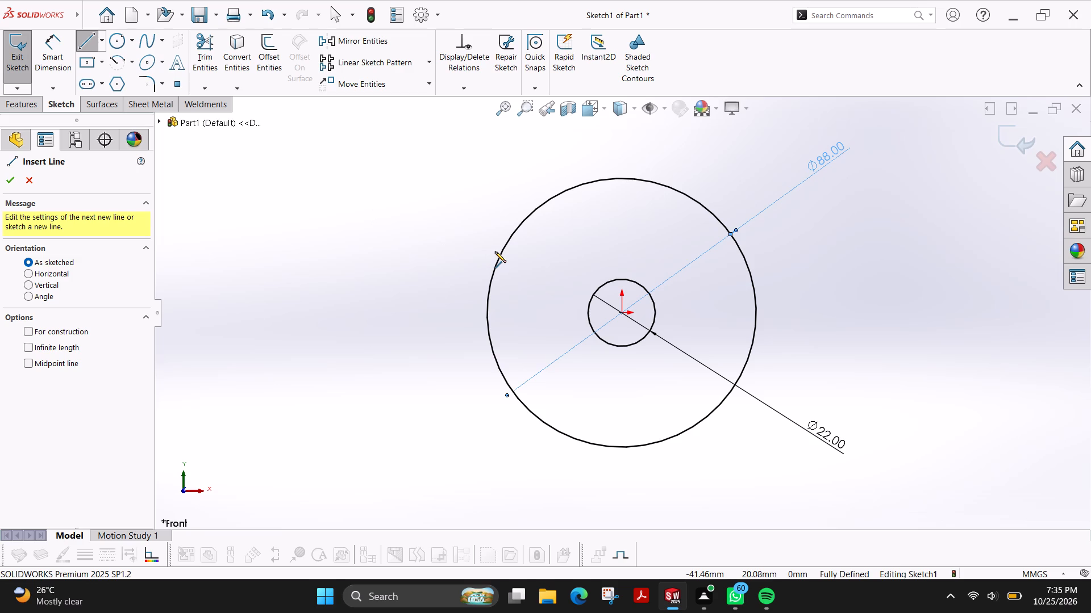
click(621, 179)
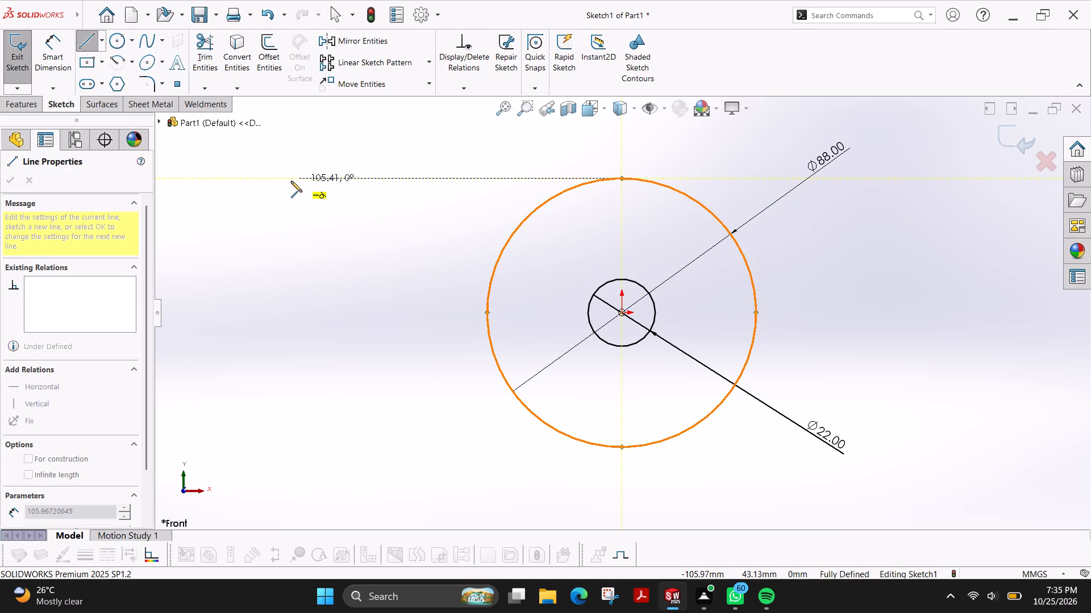
scroll(274, 181, up, 1)
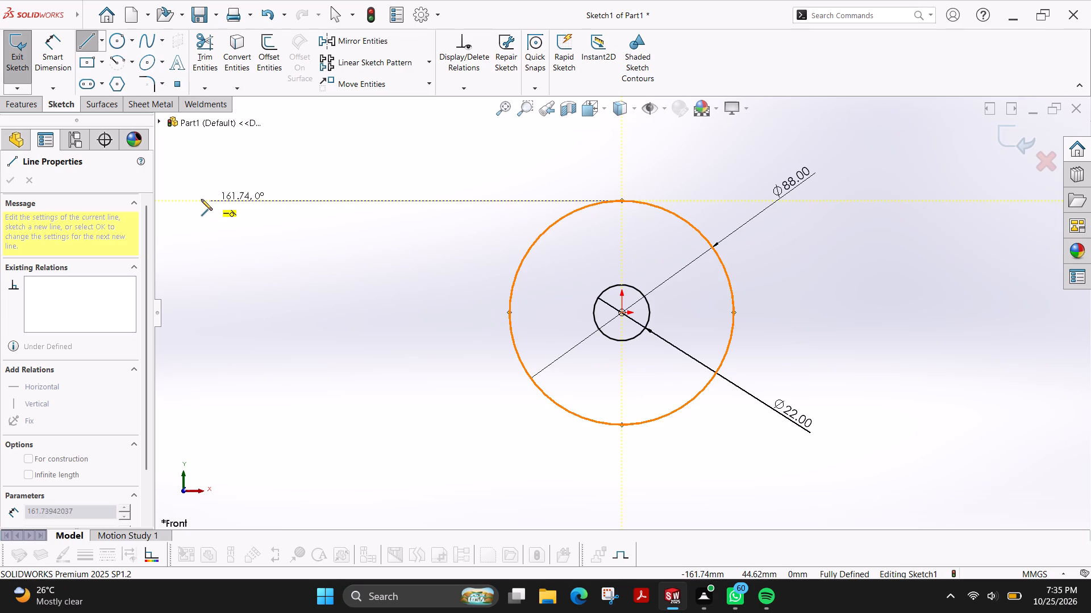
click(186, 199)
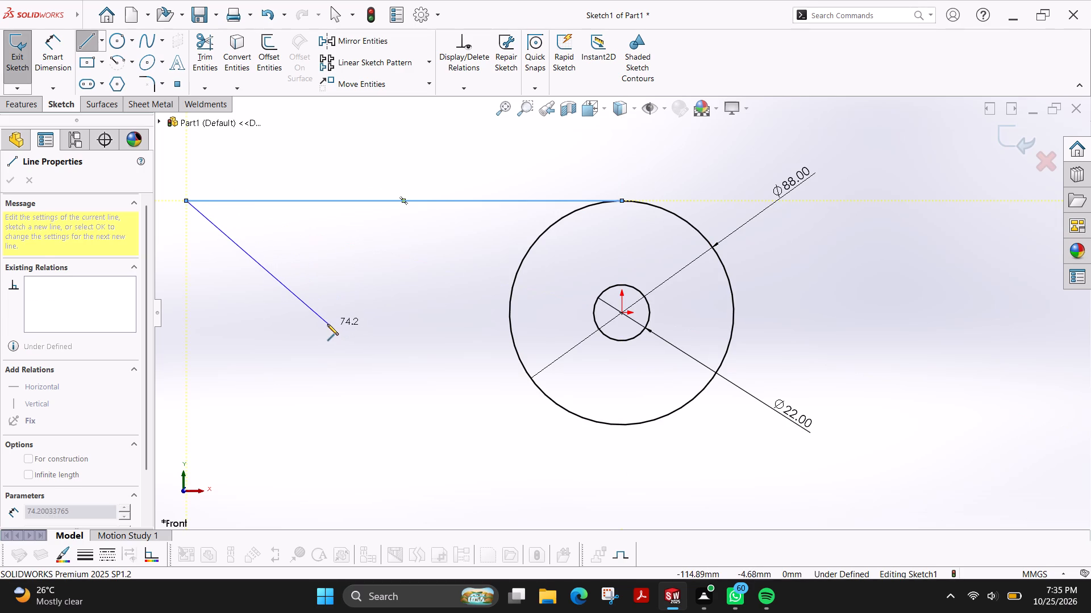
key(Escape)
click(82, 47)
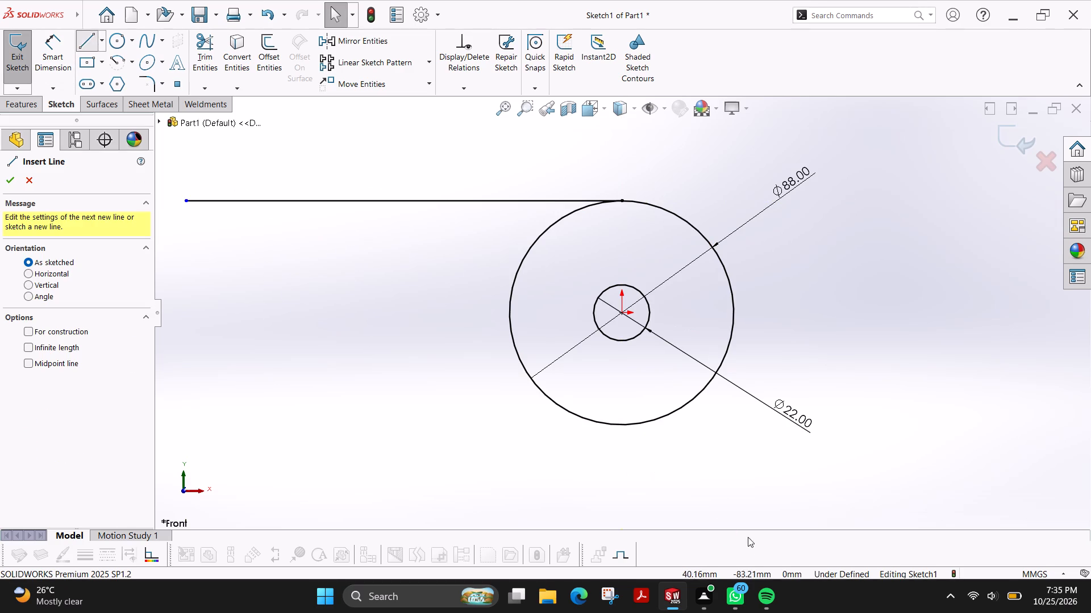
click(622, 426)
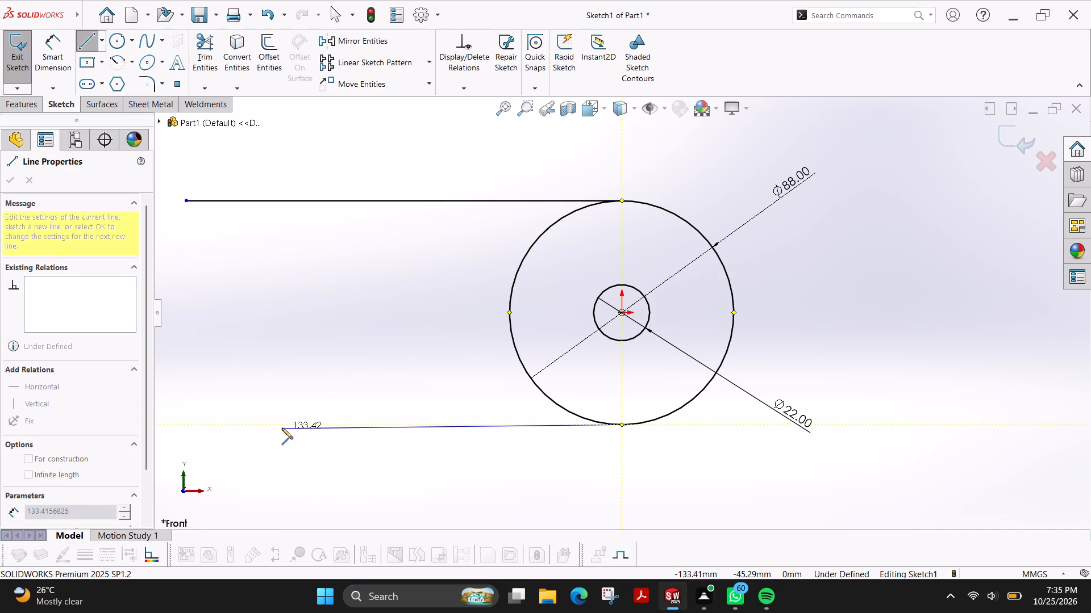
click(282, 428)
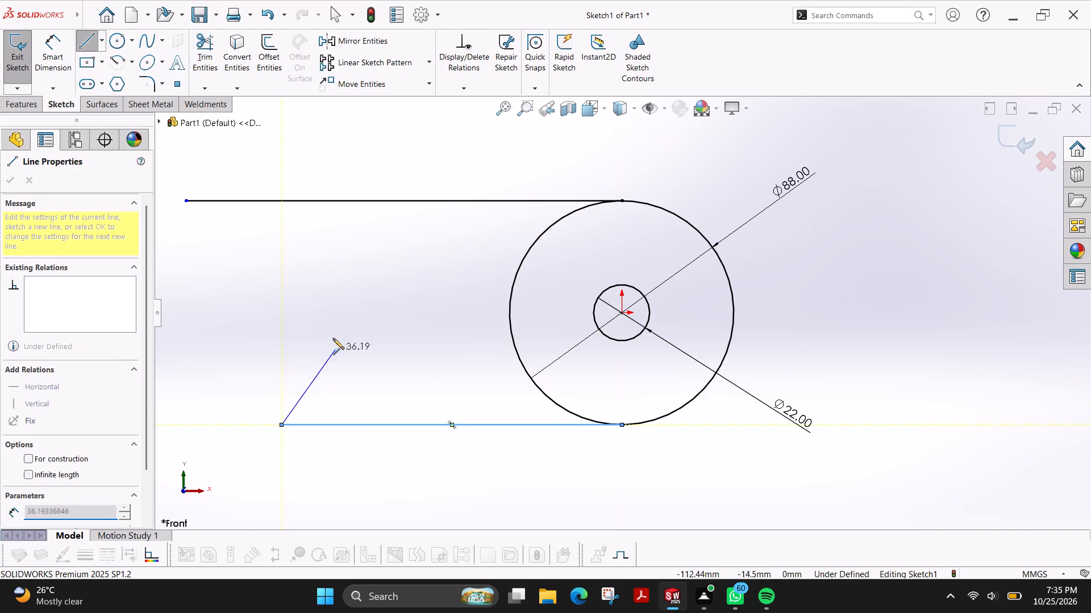
key(Escape)
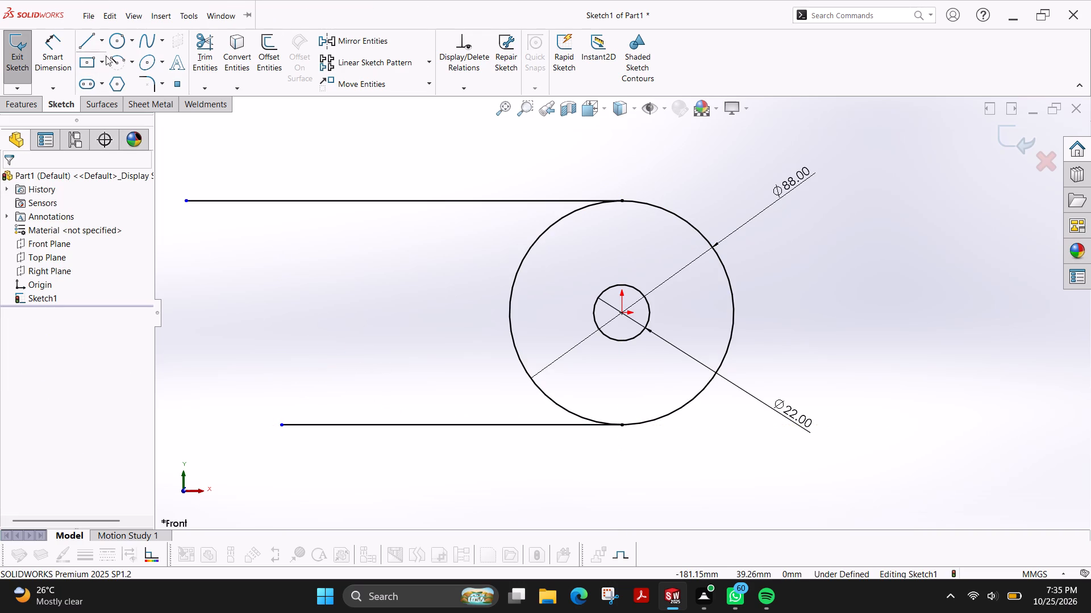
Sketch a vertical 88 mm line connecting the upper and lower horizontal lines, left of the outer circle.
click(92, 43)
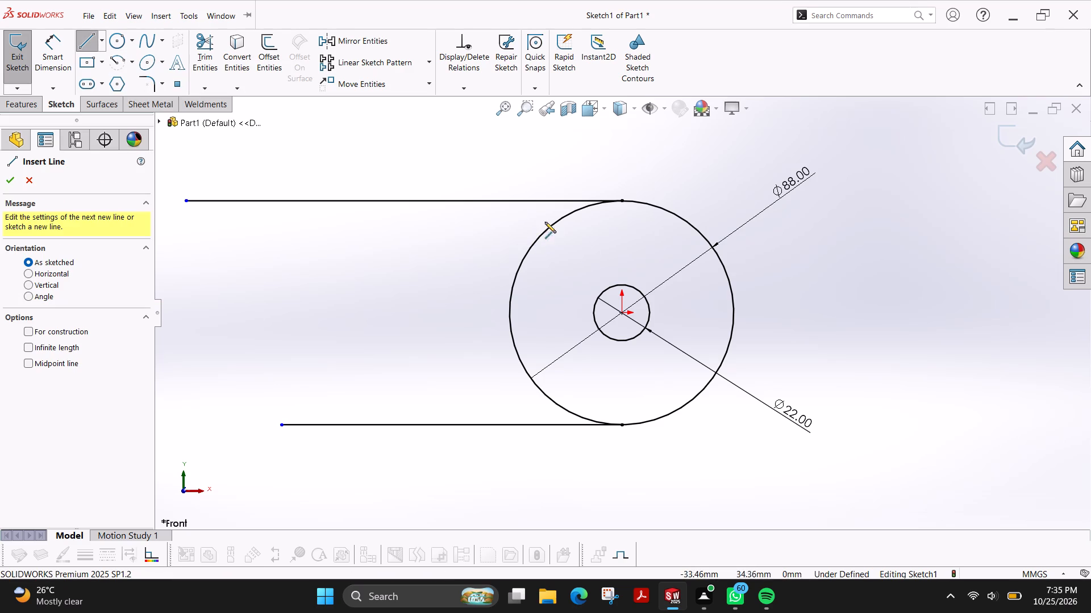
click(471, 201)
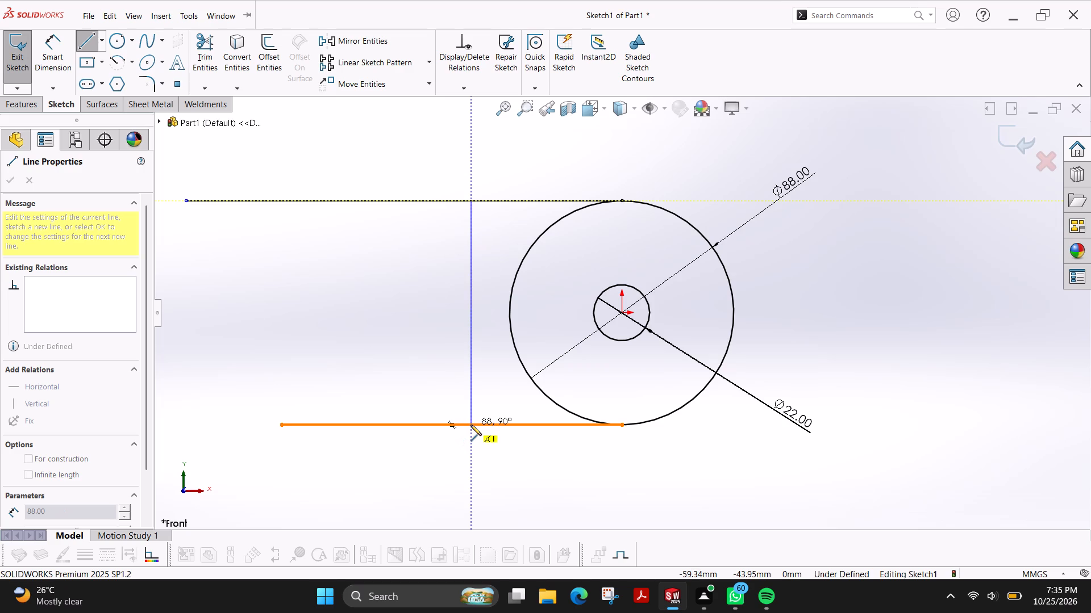
click(470, 425)
key(Escape)
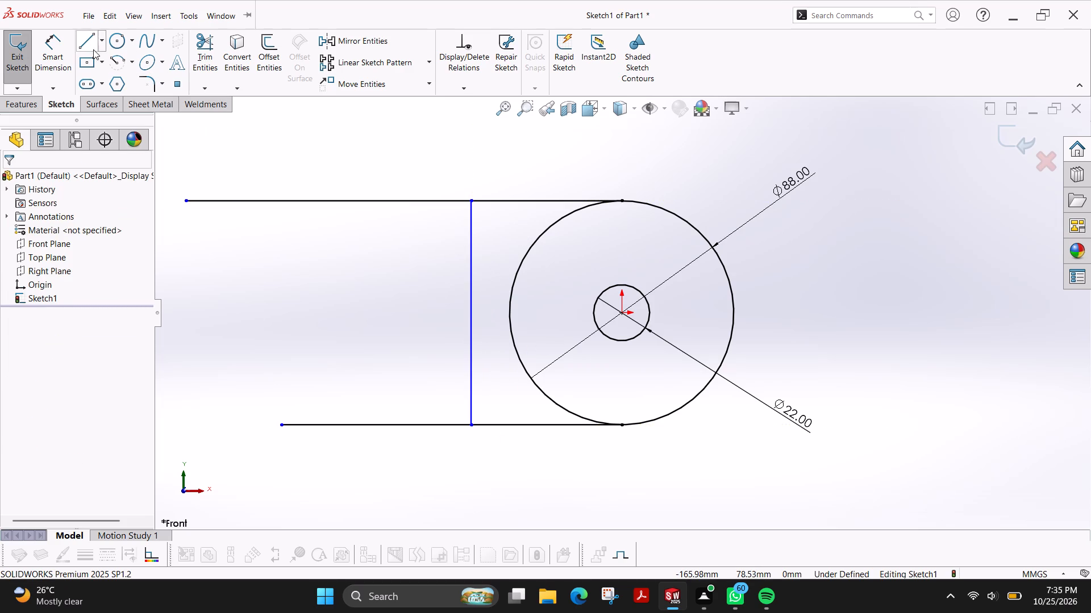
Trim away the left half of the outer circle between the two horizontal lines.
click(216, 54)
drag(589, 242, 563, 243)
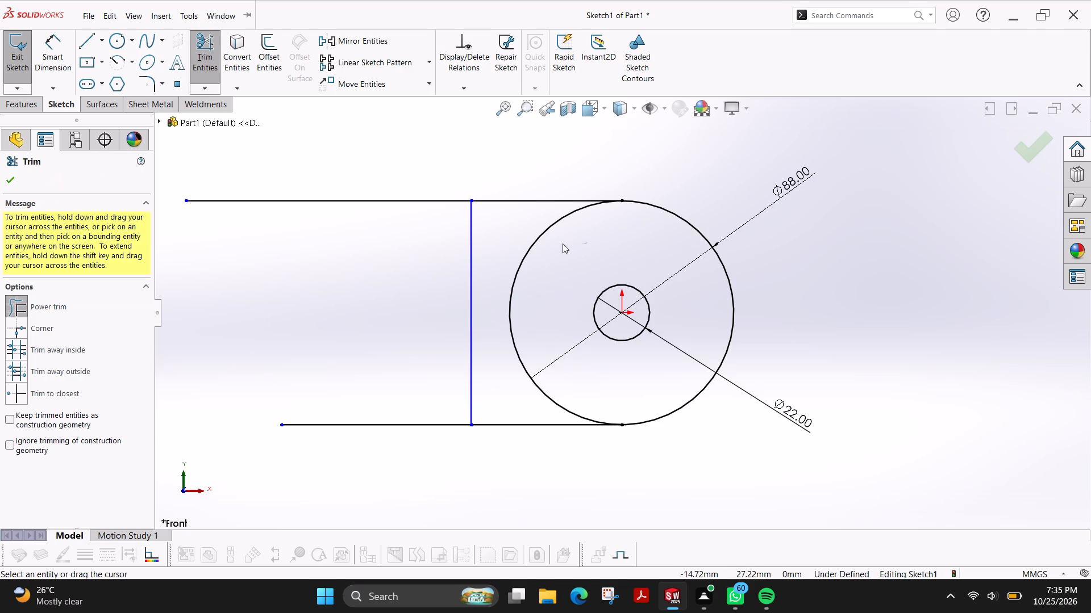
drag(563, 243, 521, 258)
click(4, 180)
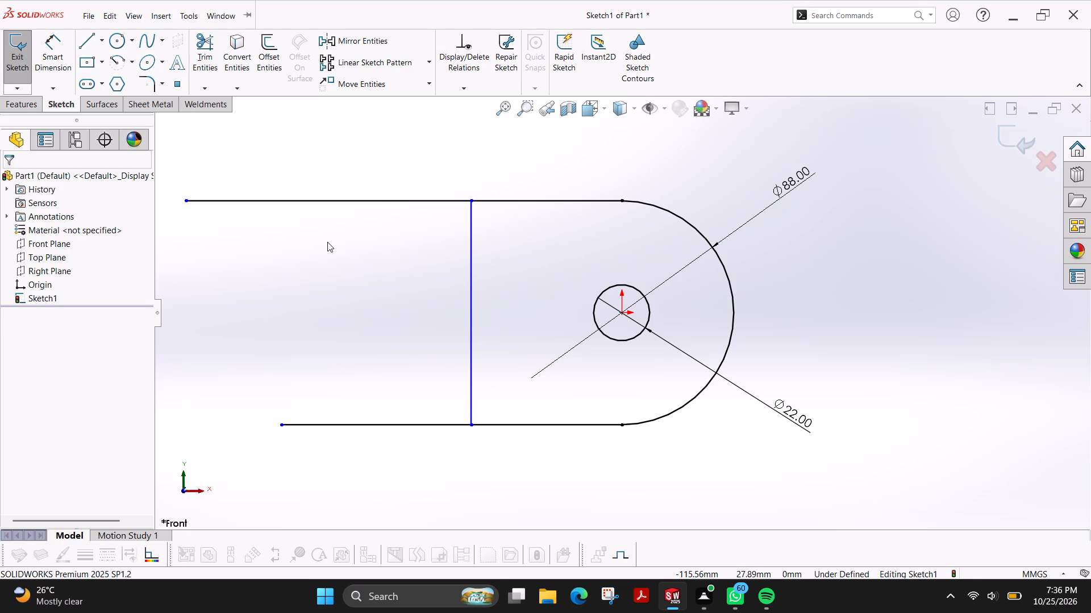
Sketch a vertical line about 64 mm long upward from the rightmost point of the large arc.
click(57, 52)
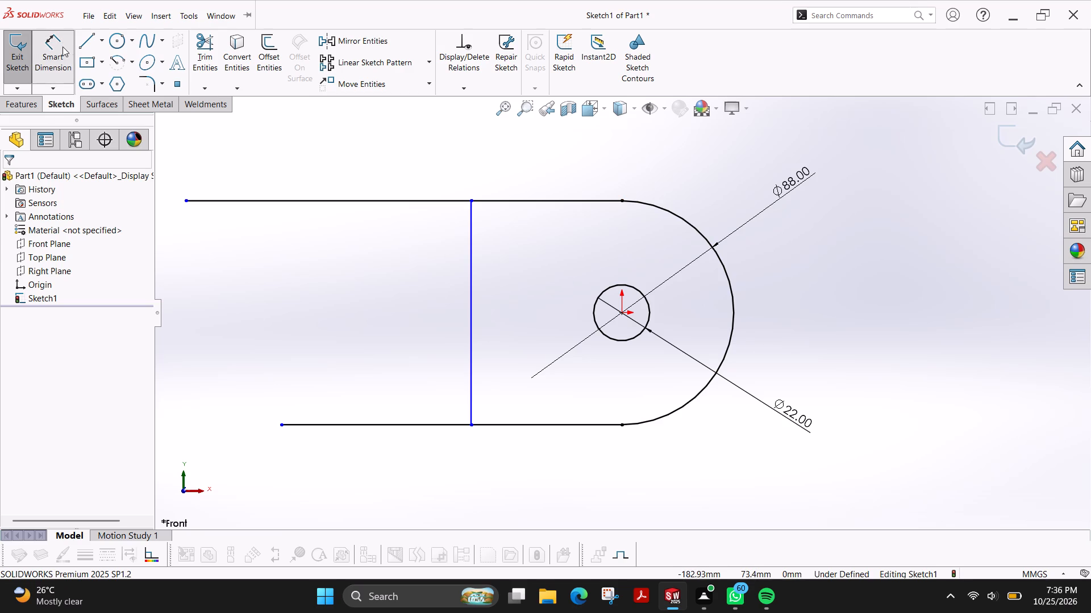
click(89, 43)
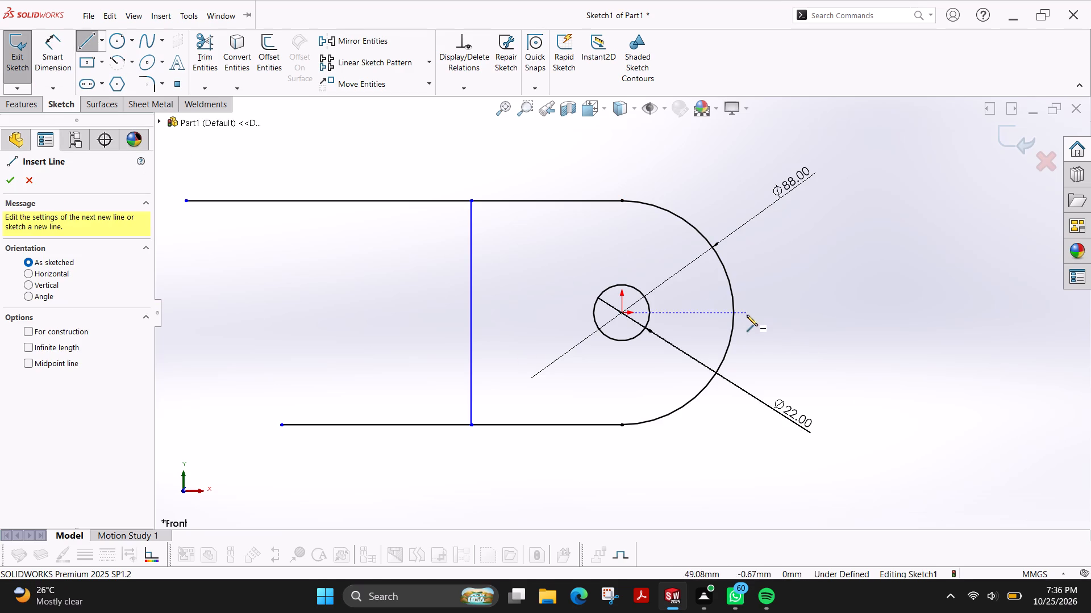
click(733, 311)
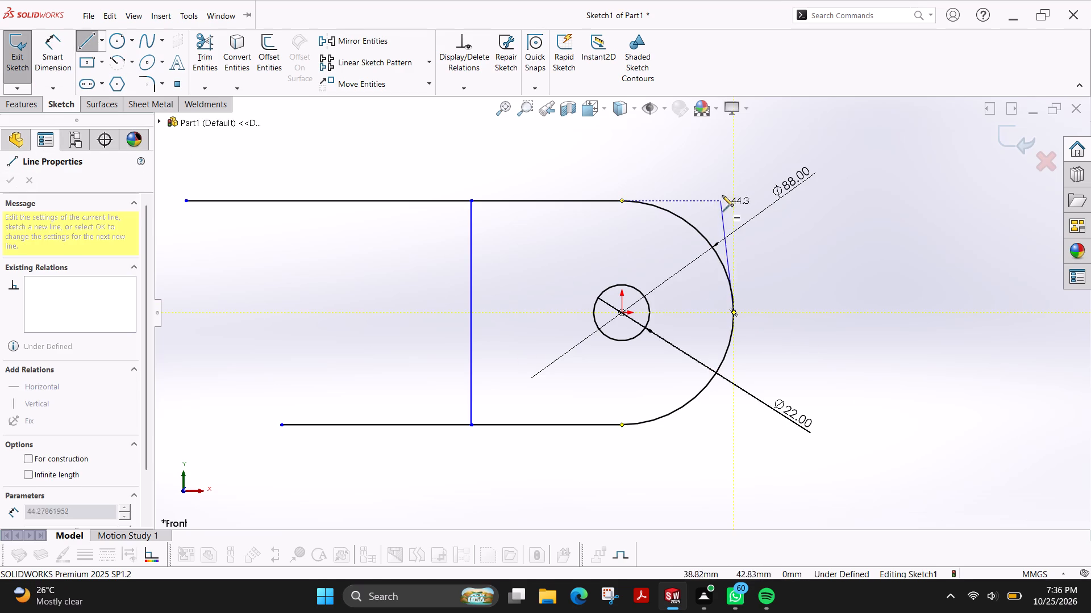
click(736, 150)
key(Escape)
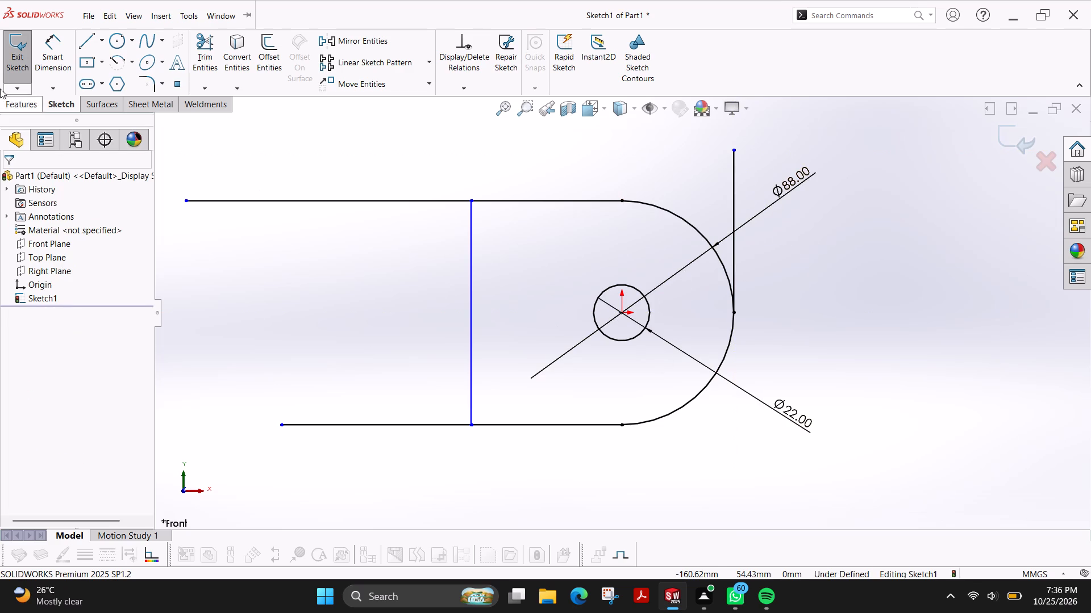
Sketch a vertical line about 106 mm long crossing the large arc, between the hole and the arc's rightmost point.
click(90, 44)
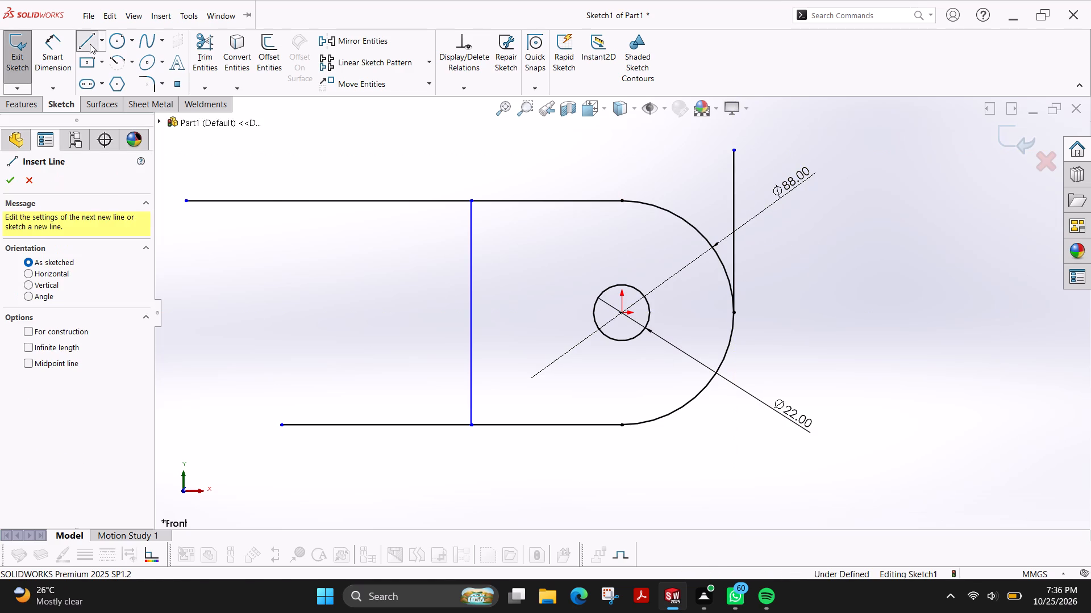
click(699, 204)
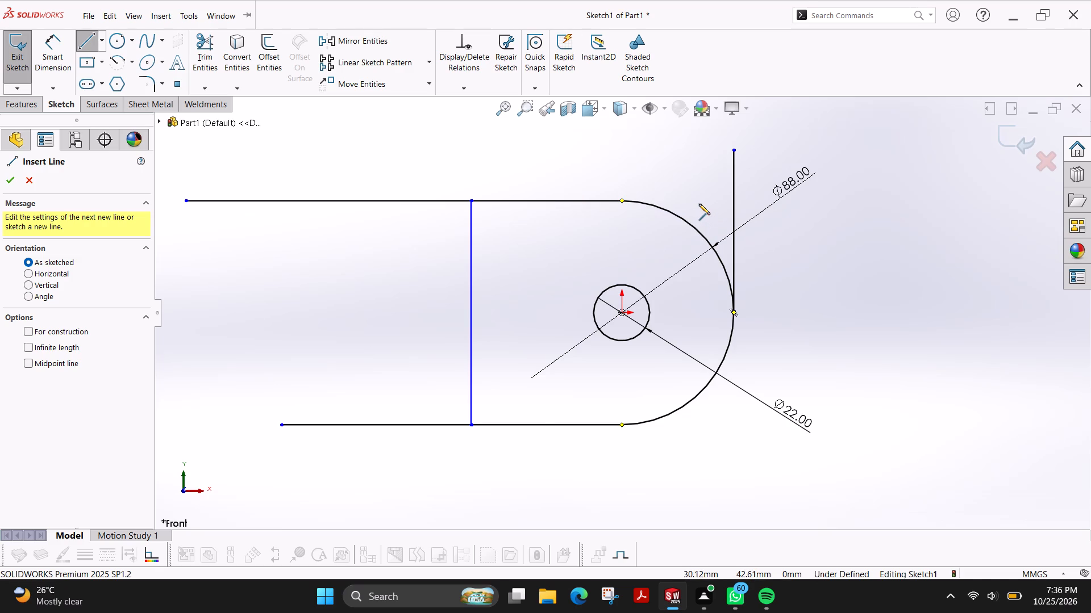
click(701, 470)
key(Escape)
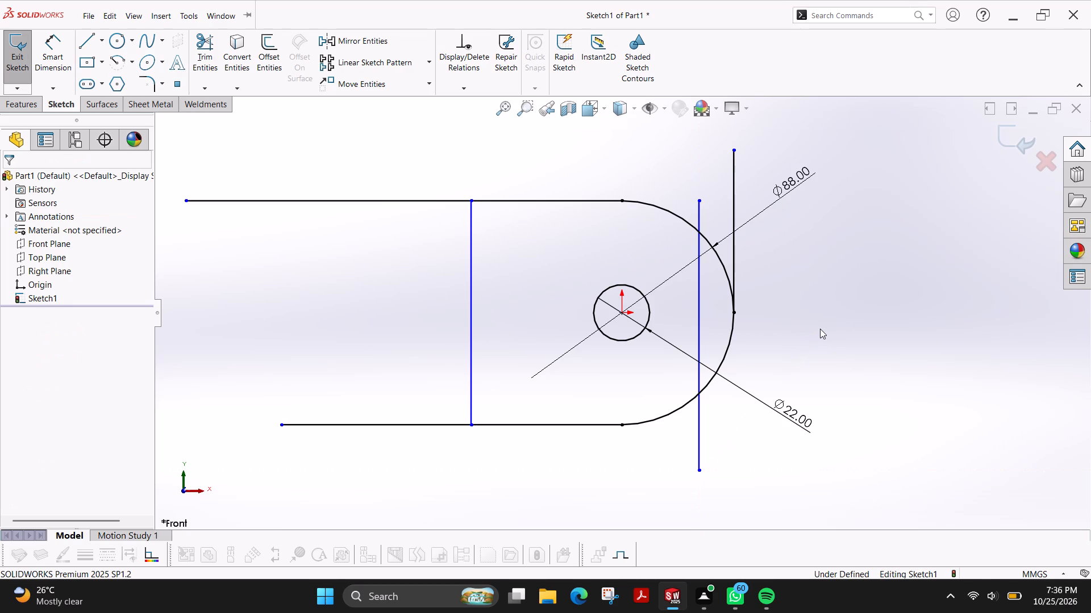
Sketch a vertical line about 121 mm long just left of the hole, crossing both the upper and lower horizontal lines.
click(89, 44)
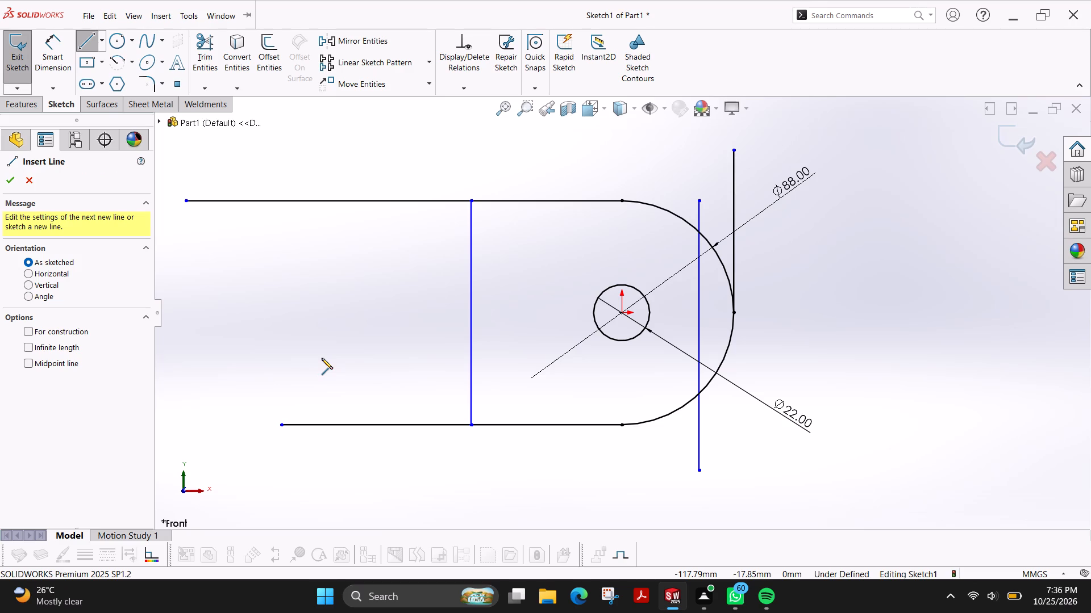
click(574, 176)
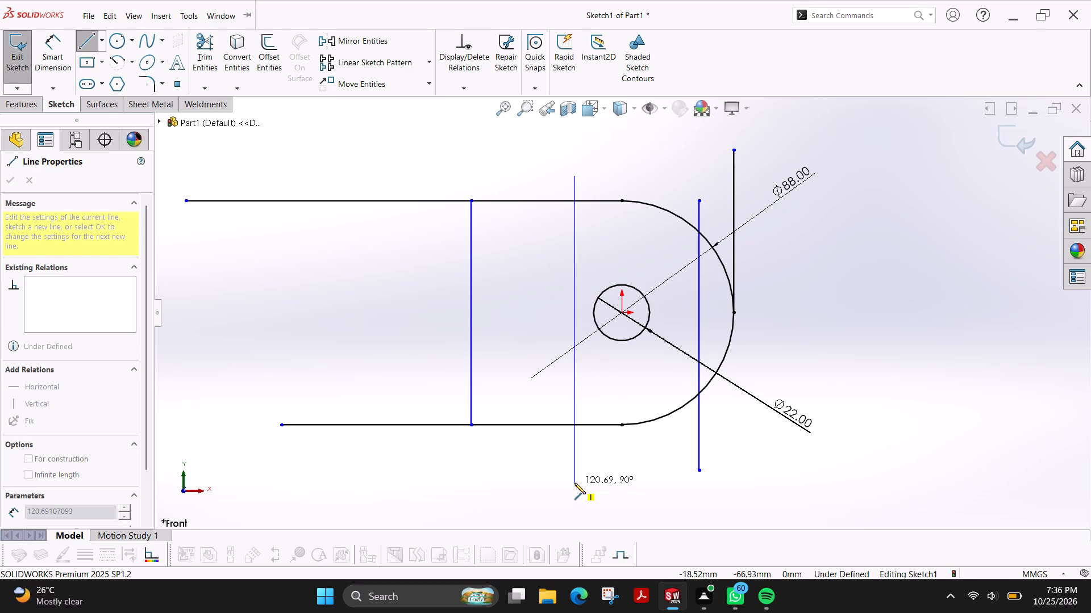
click(574, 483)
key(Escape)
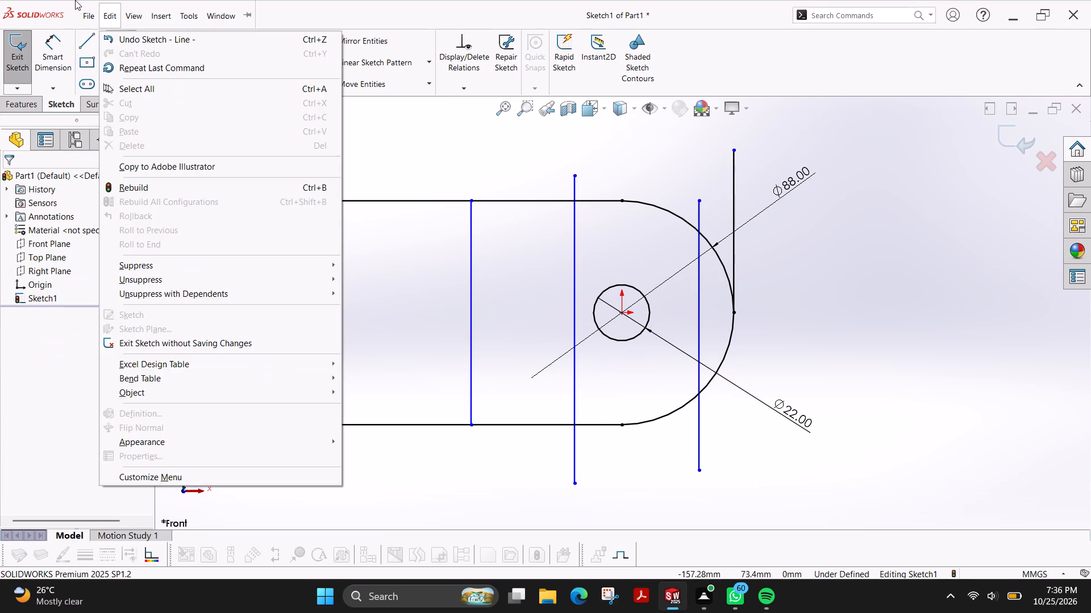
Dimension the vertical line crossing the large arc at 35 mm from the hole's centre.
click(54, 48)
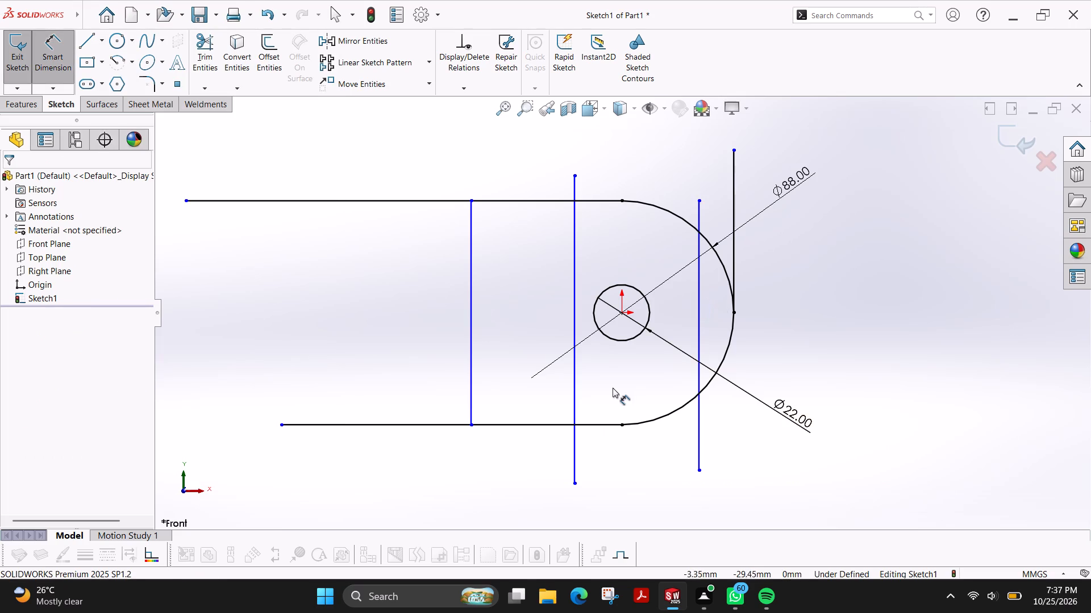
click(621, 313)
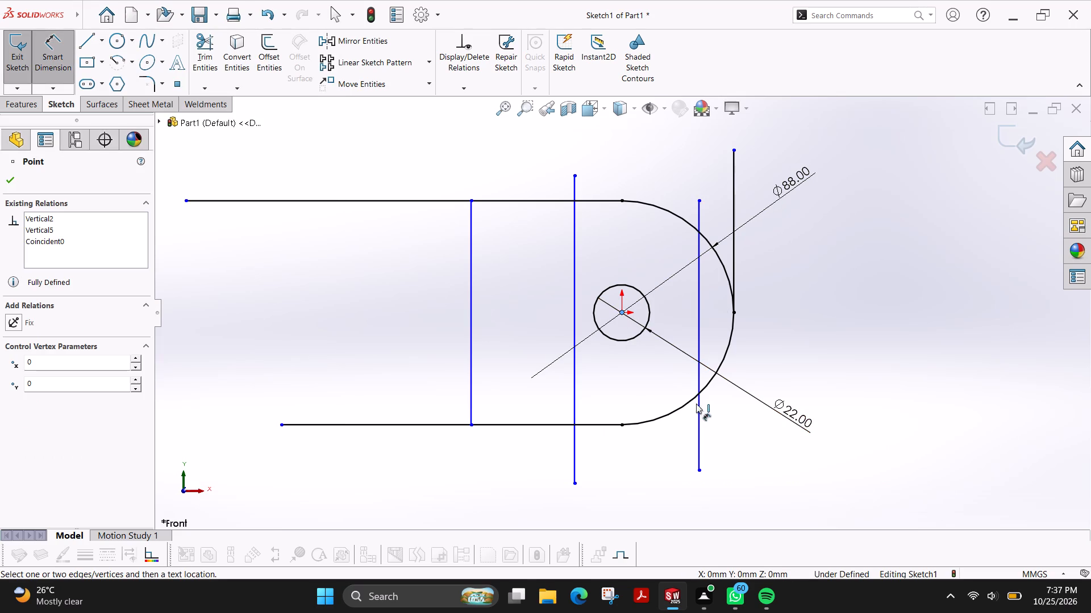
click(698, 420)
click(649, 478)
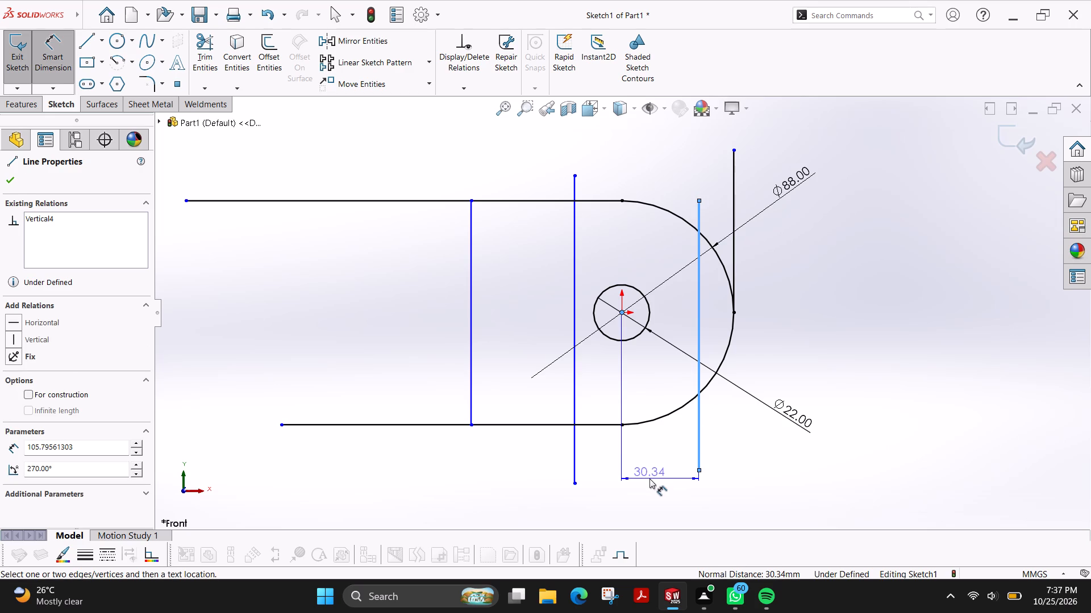
text(35)
key(Return)
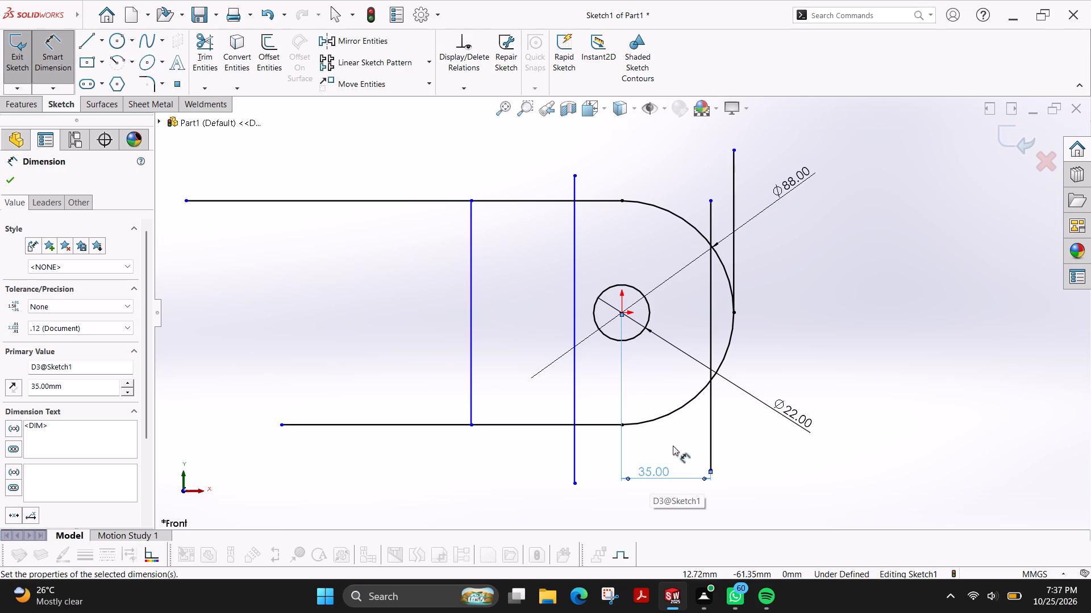
Dimension the distance between the vertical line tangent to the arc and the long vertical line left of the hole as 67 mm.
click(732, 209)
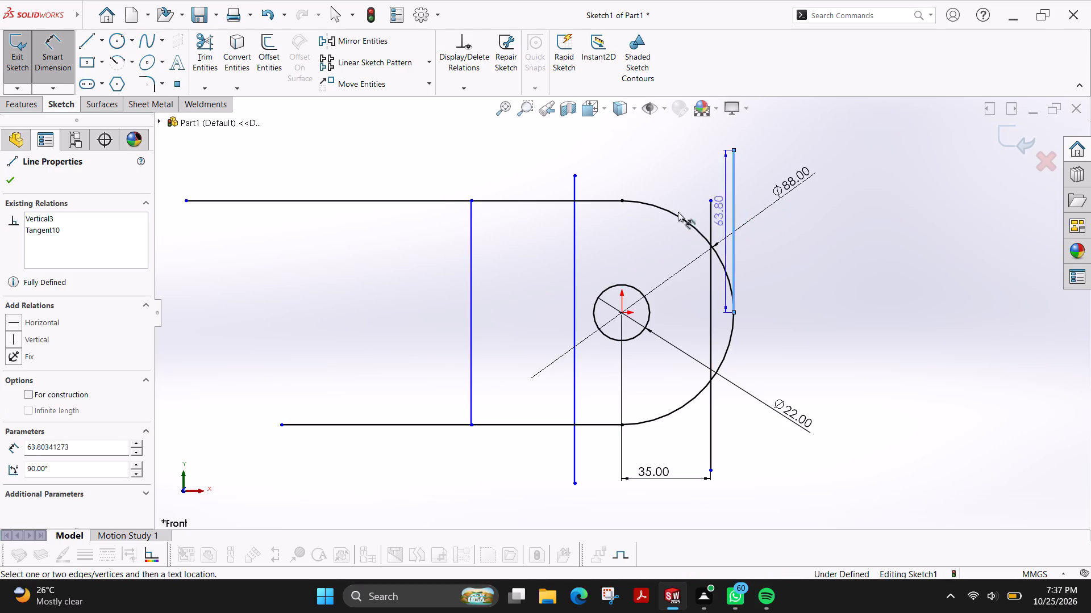
click(574, 217)
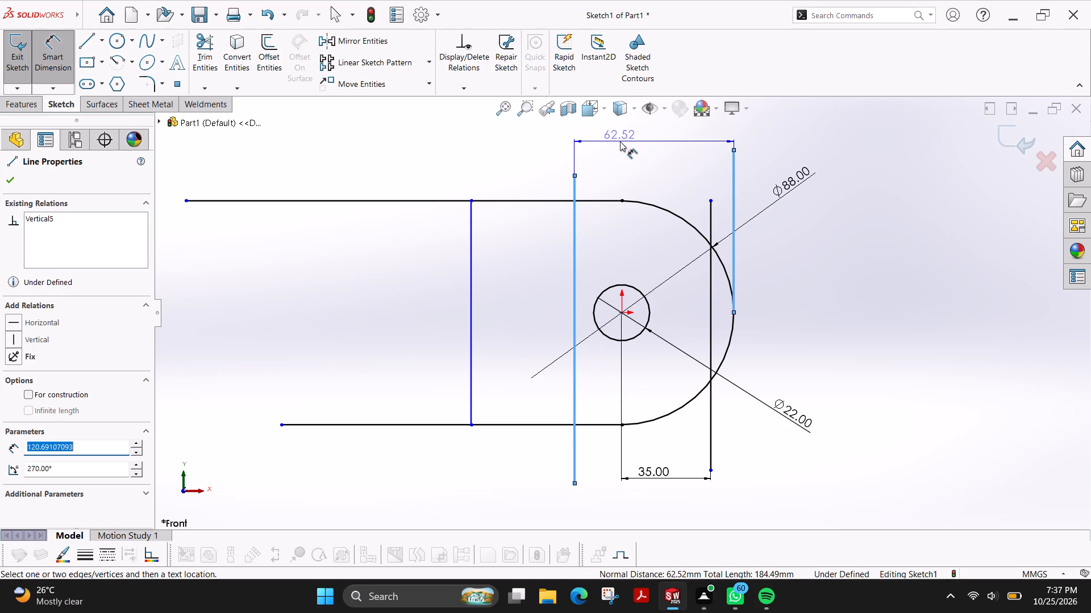
click(620, 148)
text(67)
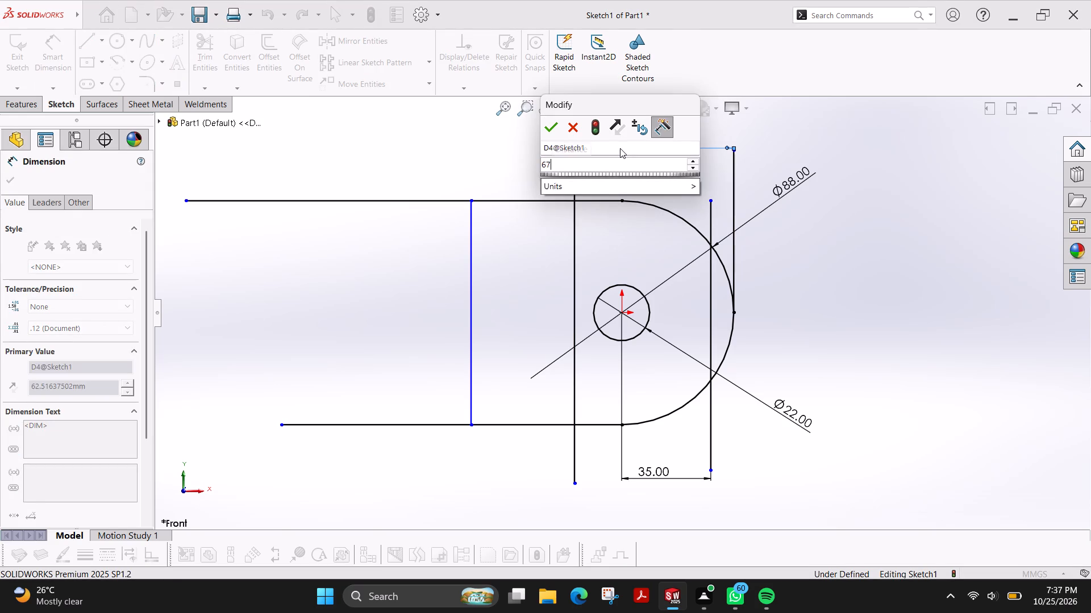
key(Return)
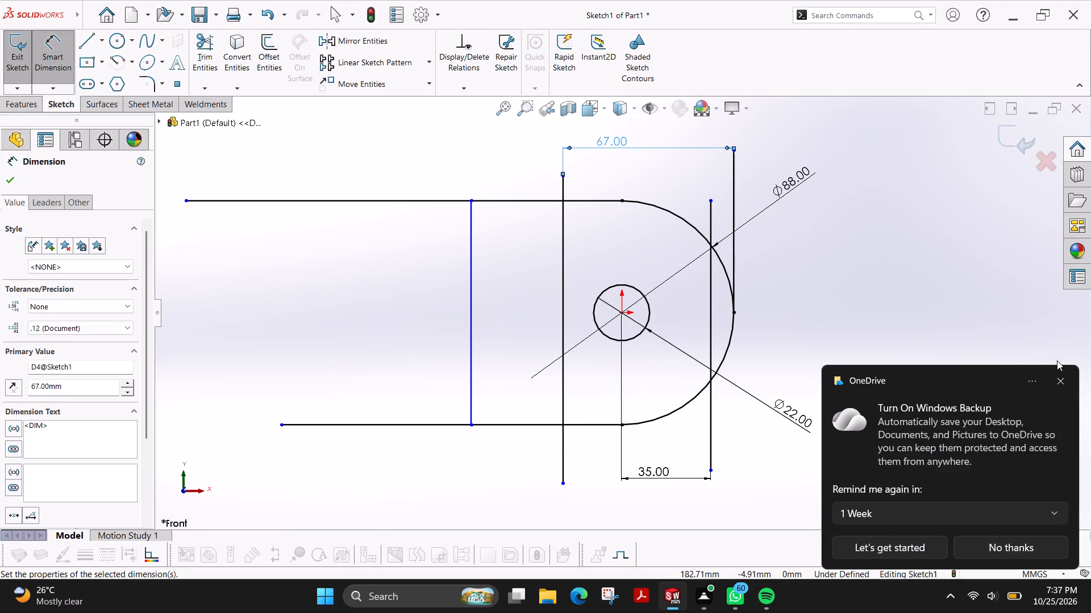
click(1064, 383)
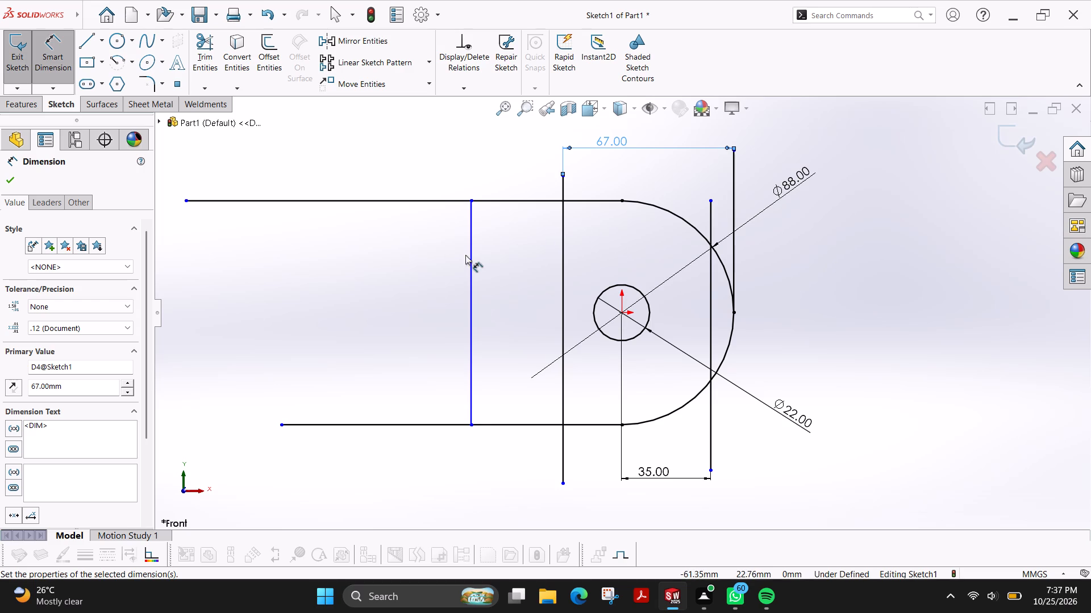
Dimension the vertical line connecting the upper and lower horizontal lines at 12 mm from the hole's centre.
click(621, 314)
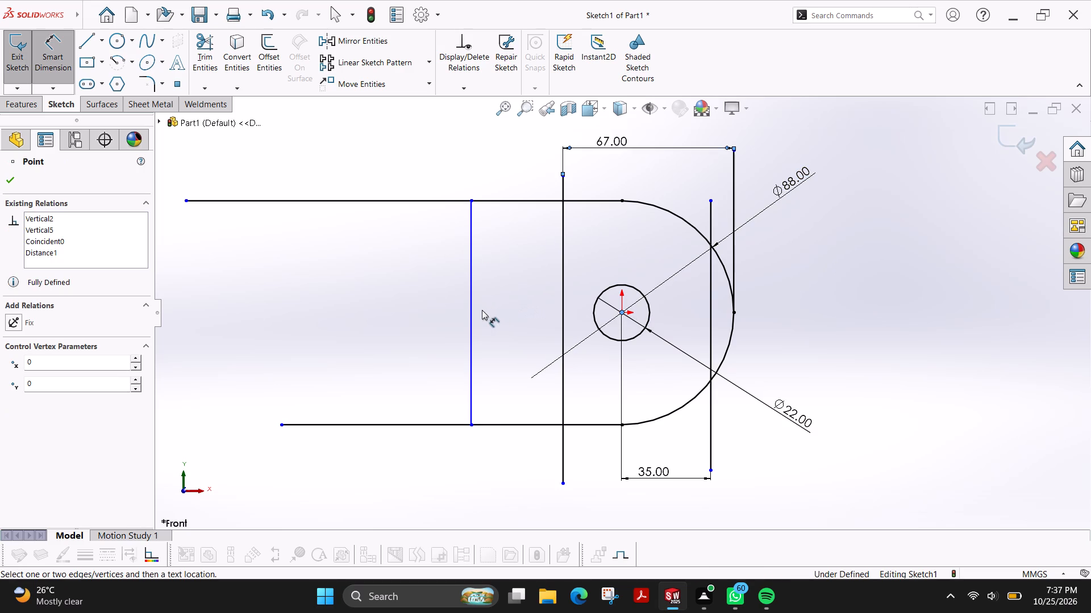
click(470, 309)
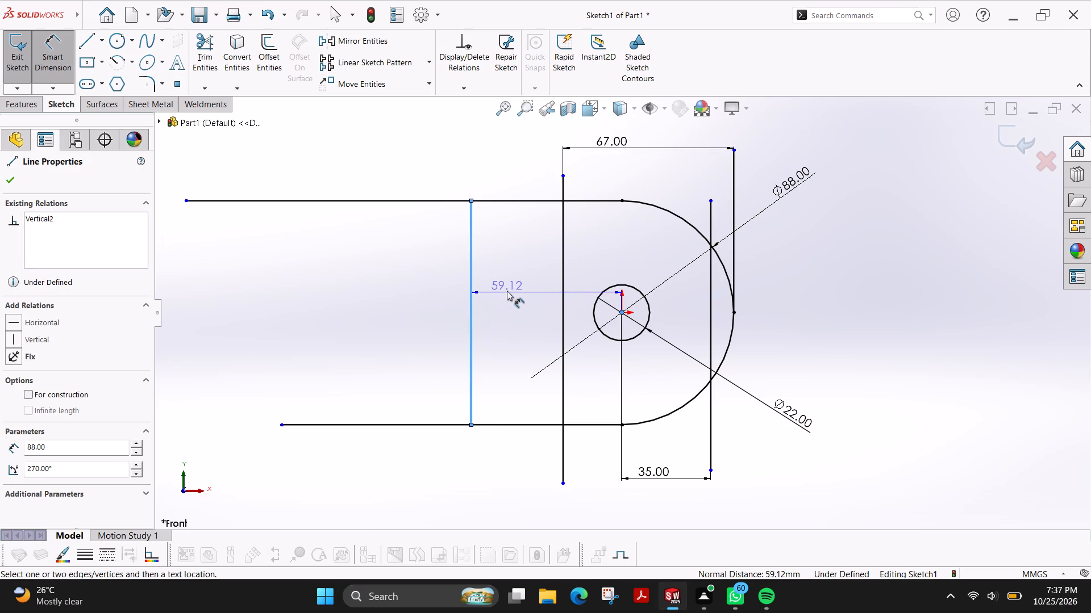
drag(511, 298, 528, 371)
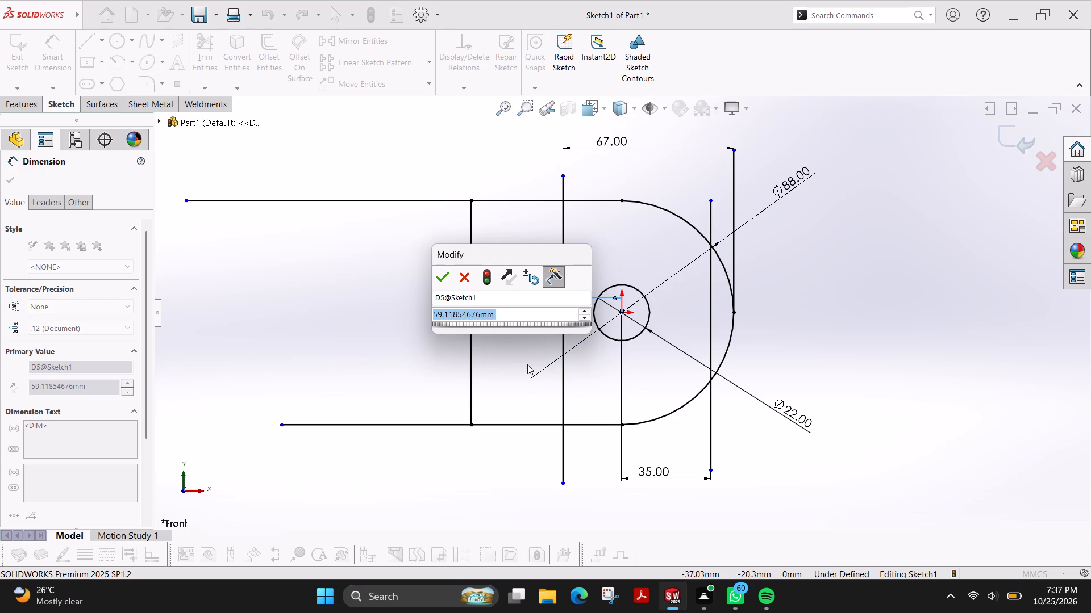
text(12)
key(Return)
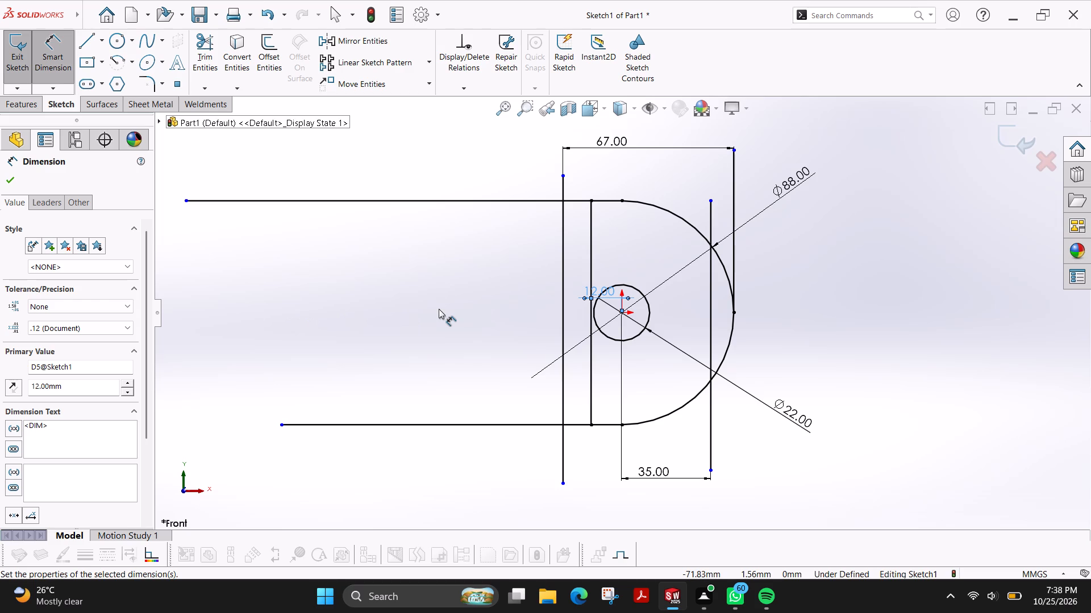
Sketch a horizontal line about 165 mm long just above the hole, crossing all the vertical lines and the large arc.
click(84, 47)
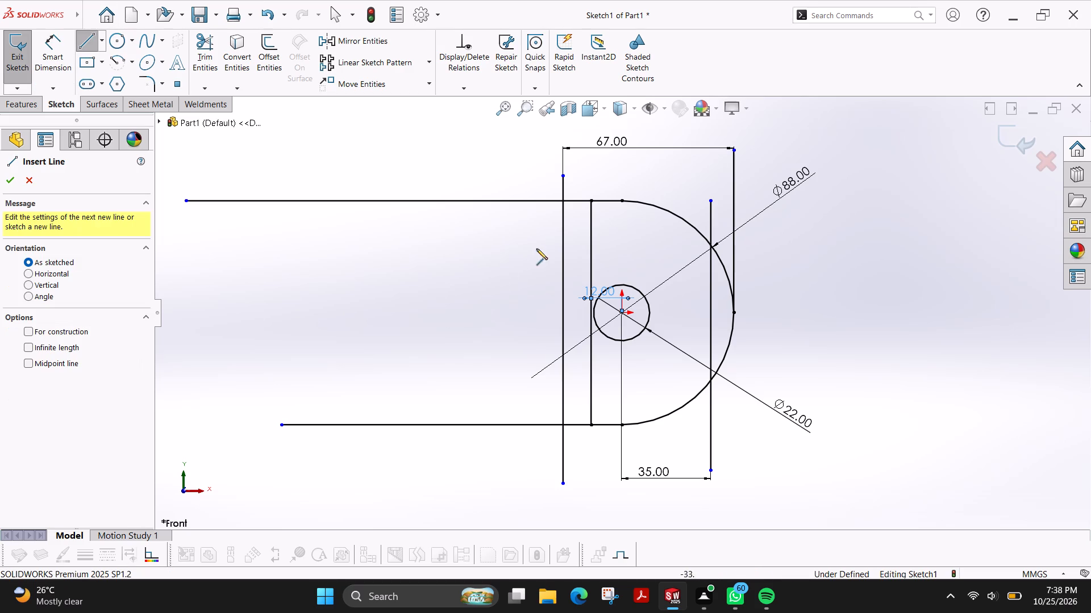
click(405, 254)
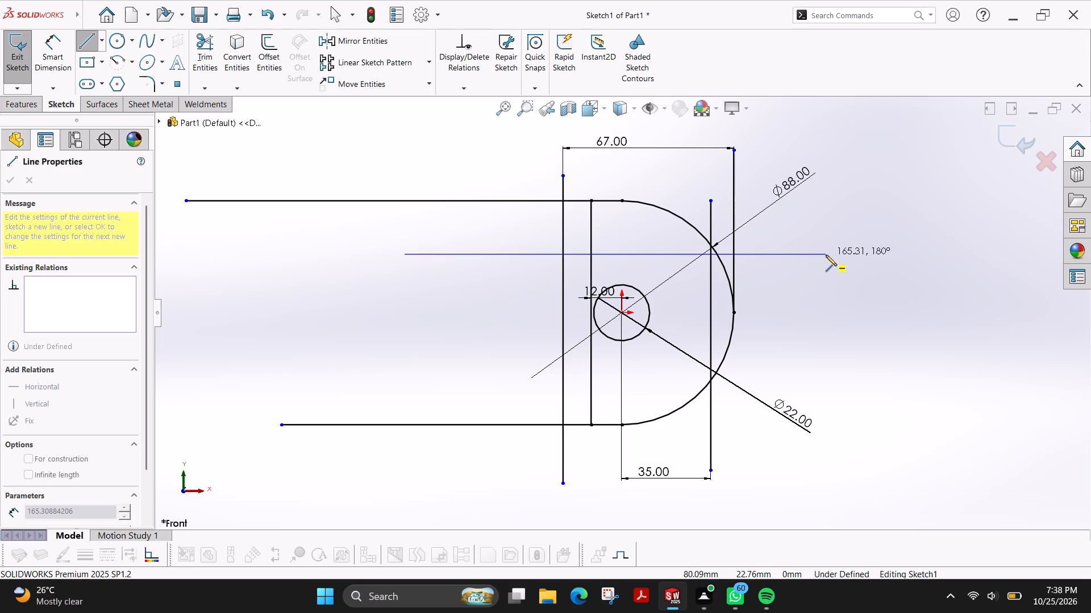
click(826, 255)
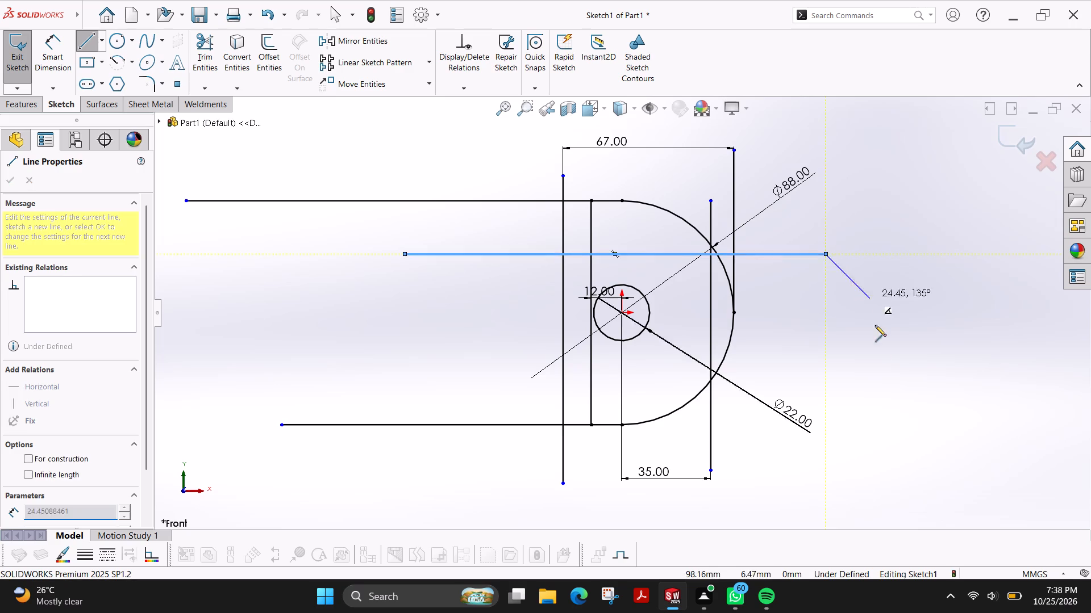
key(Escape)
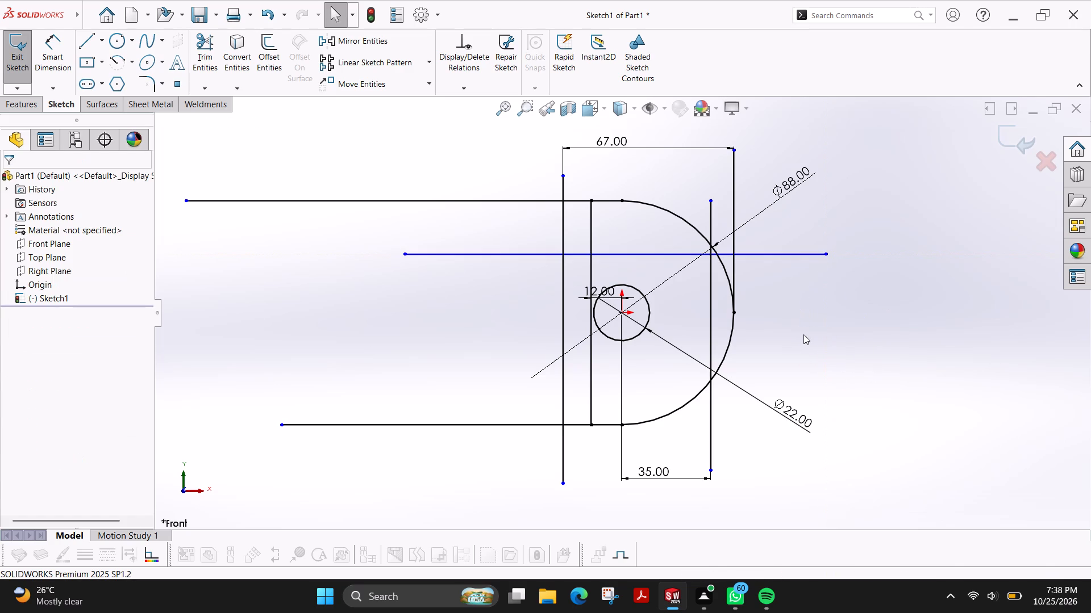
Stretch the new horizontal line's left endpoint slightly past the upper line's left end, making it about 253 mm long.
drag(406, 255, 393, 256)
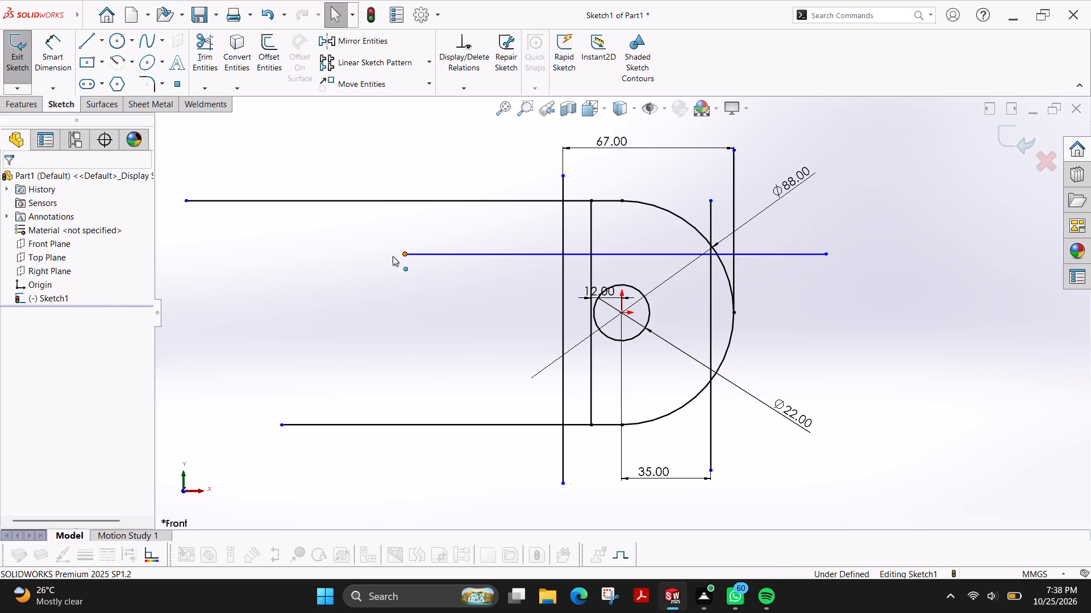
drag(393, 256, 183, 250)
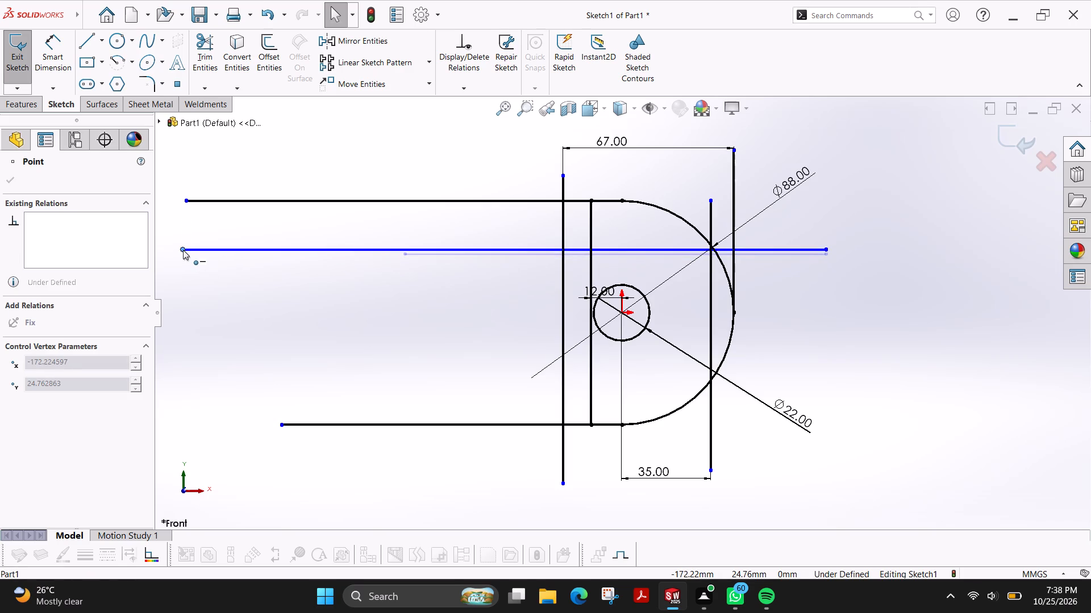
drag(183, 250, 180, 250)
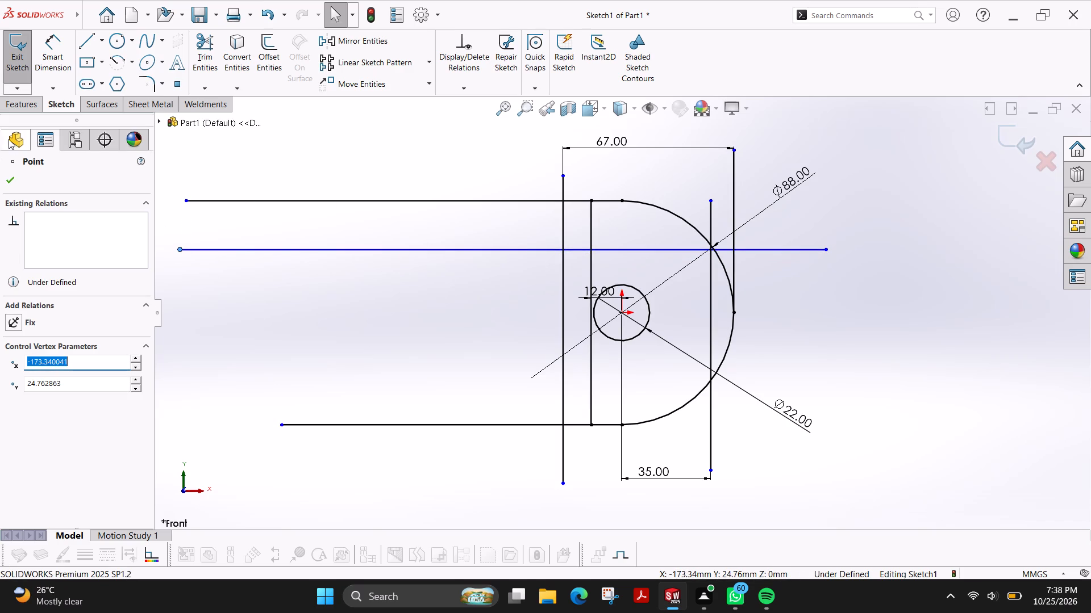
click(11, 183)
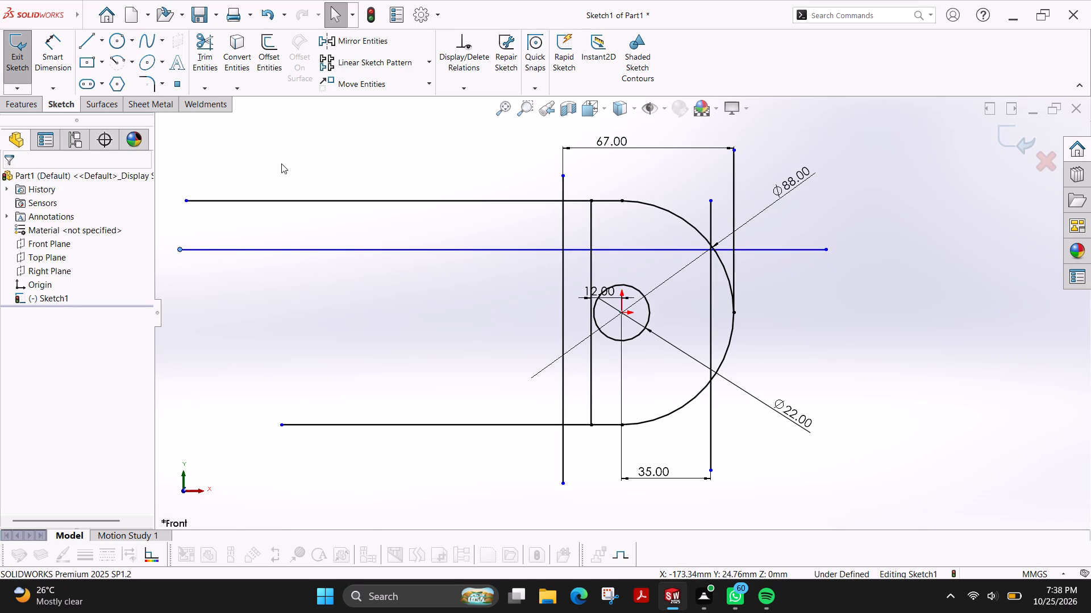
key(Escape)
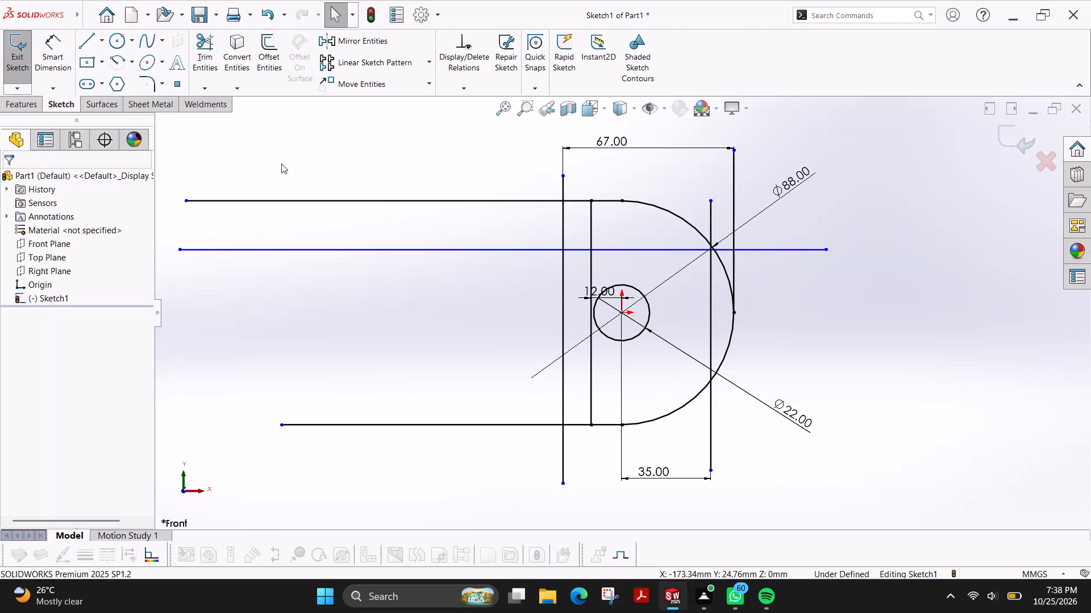
Dimension the horizontal line above the hole at 18 mm from the hole's centre.
click(54, 58)
click(623, 312)
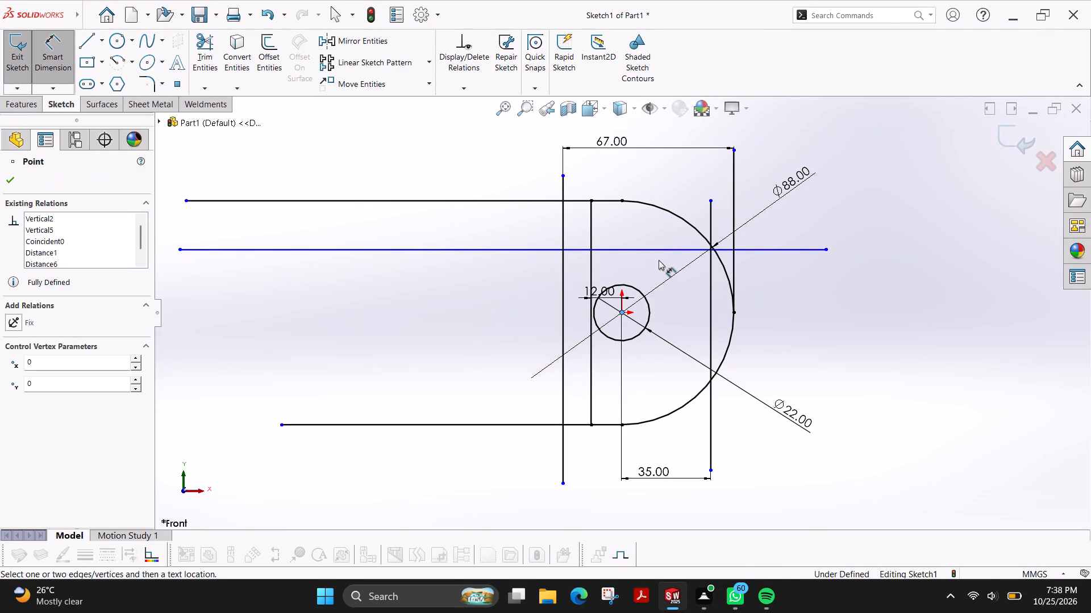
click(656, 249)
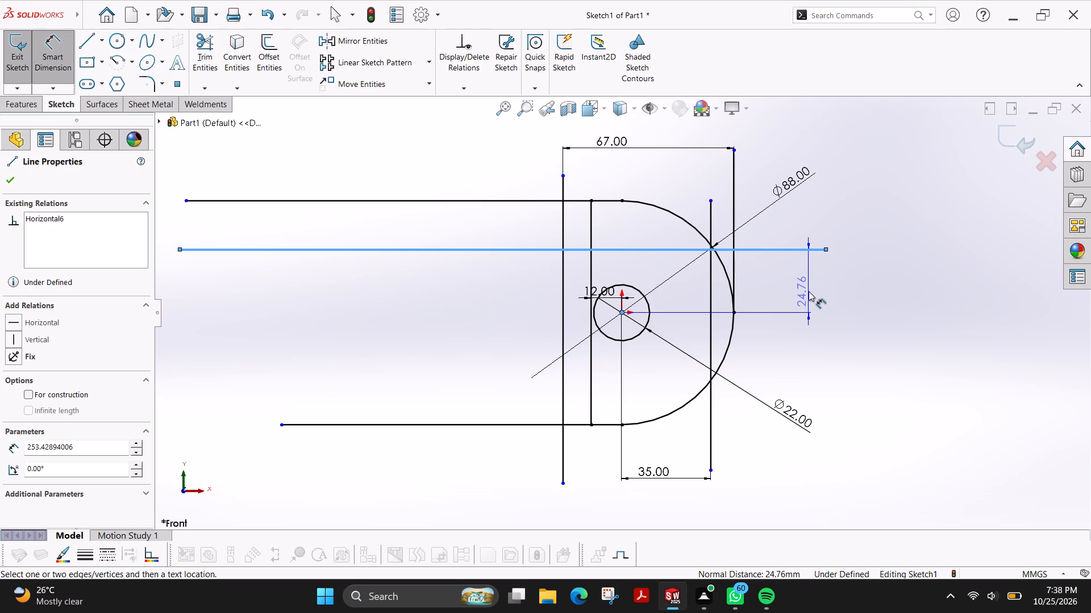
click(809, 291)
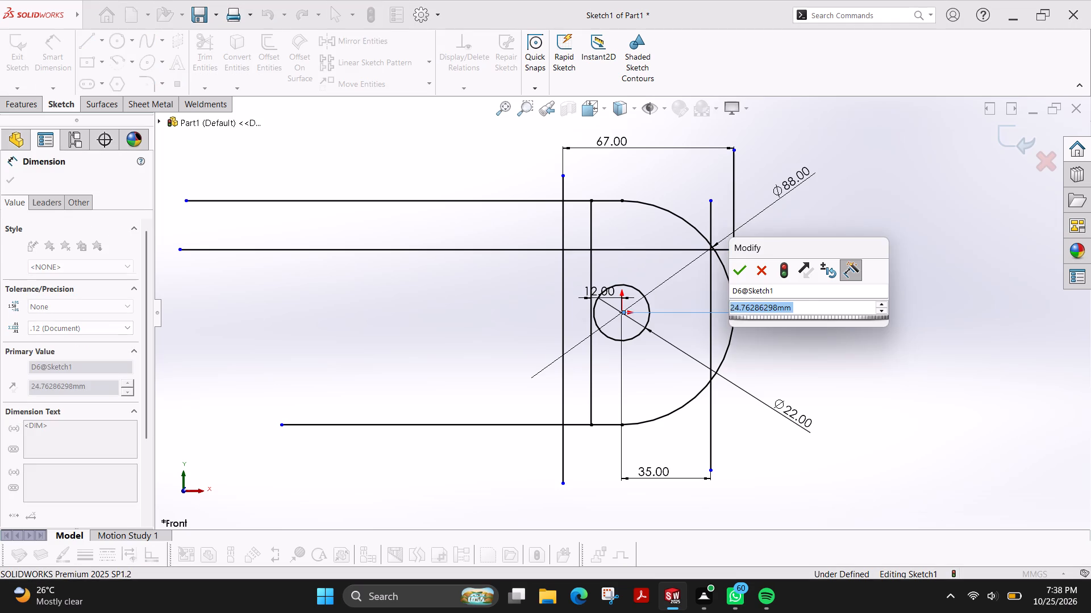
text(18)
key(Return)
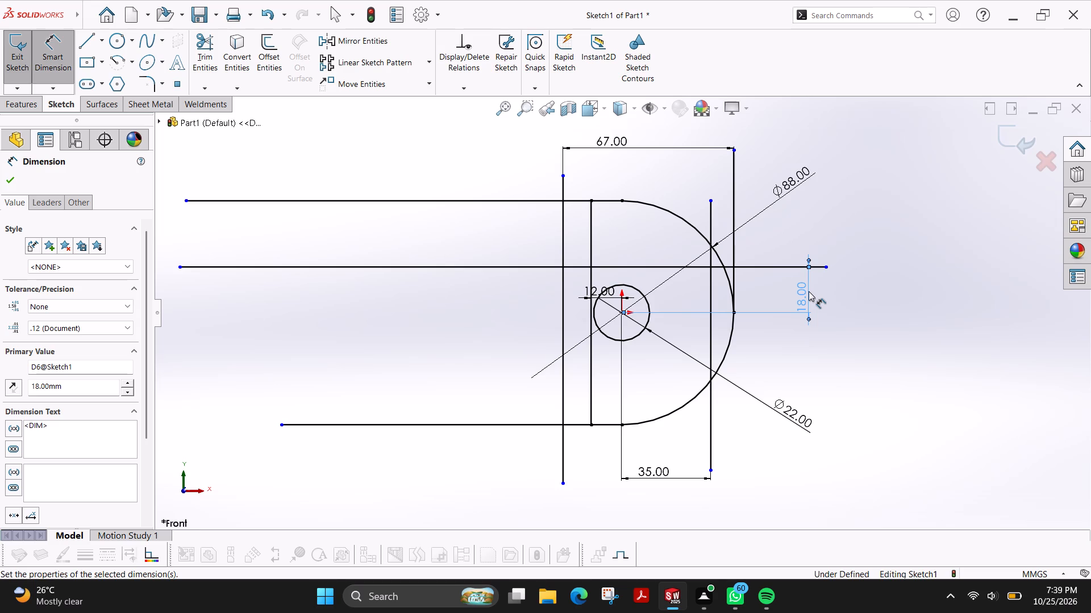
Trim the horizontal line above the hole between the vertical lines 12 mm left and 35 mm right of the hole's centre.
click(80, 44)
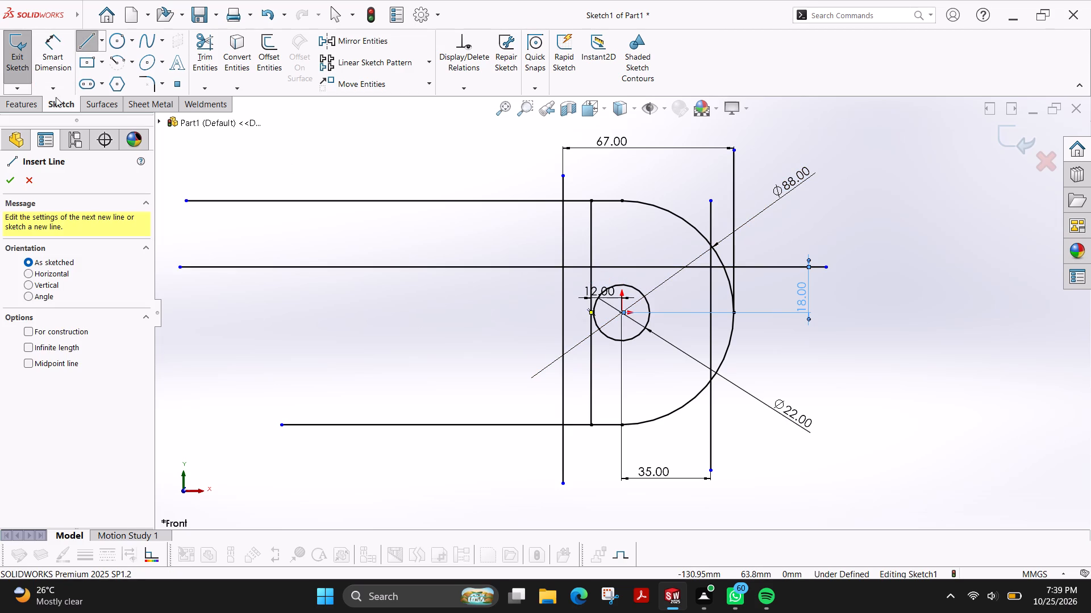
click(206, 48)
drag(659, 258, 659, 271)
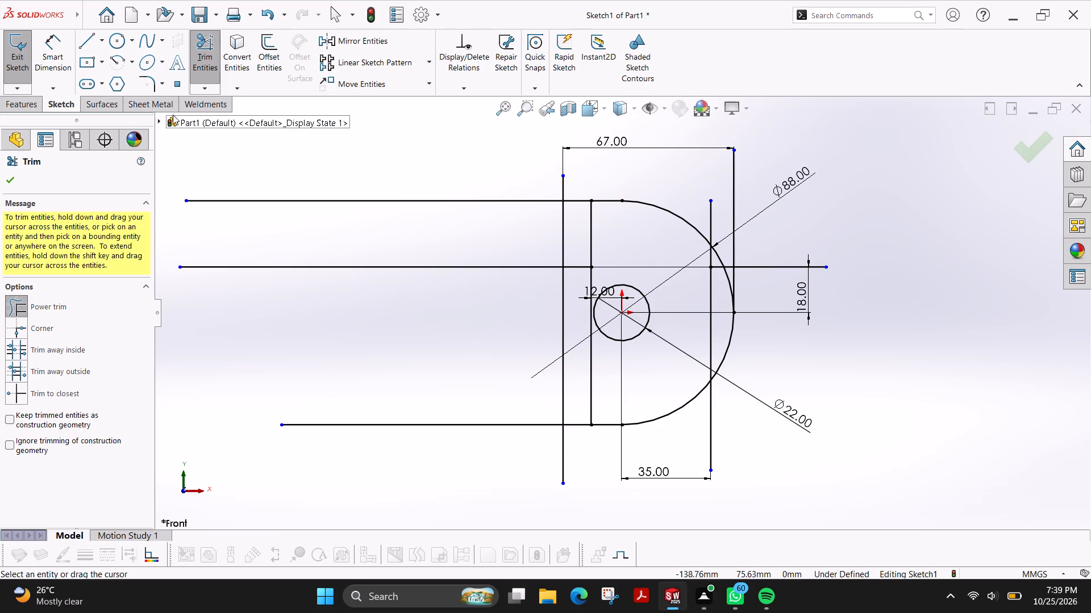
click(13, 184)
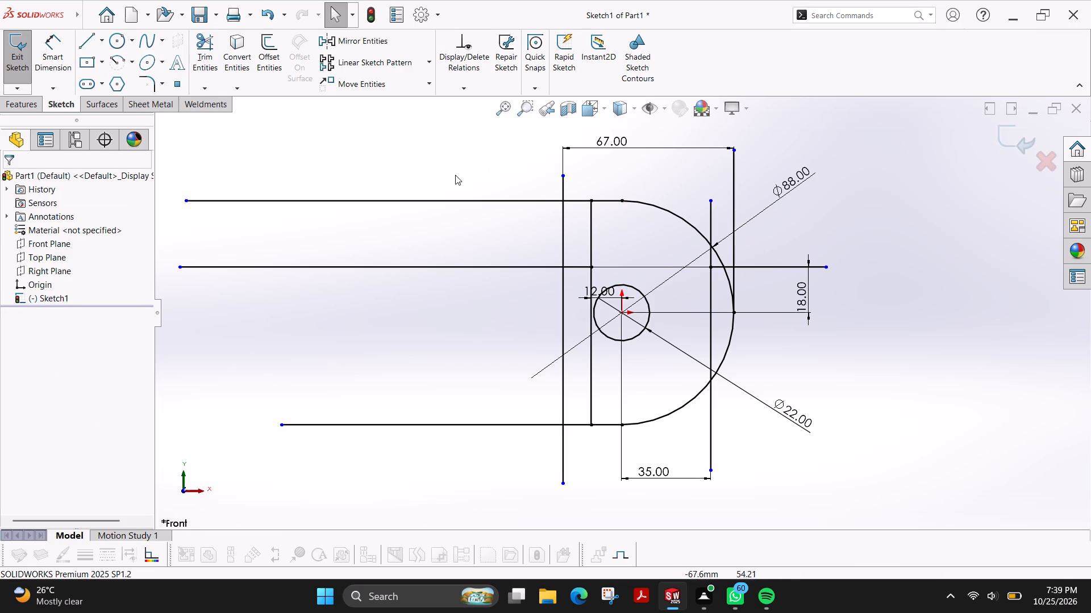
Sketch an angled line about 210 mm long, running down-left from where the 18 mm line meets the 12 mm vertical line.
click(86, 41)
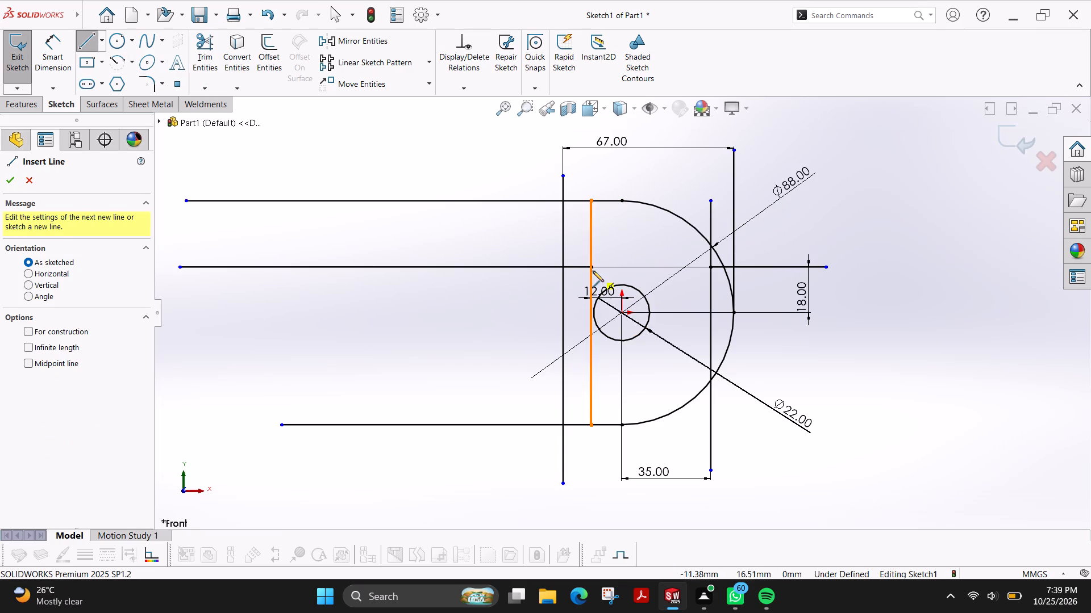
click(592, 268)
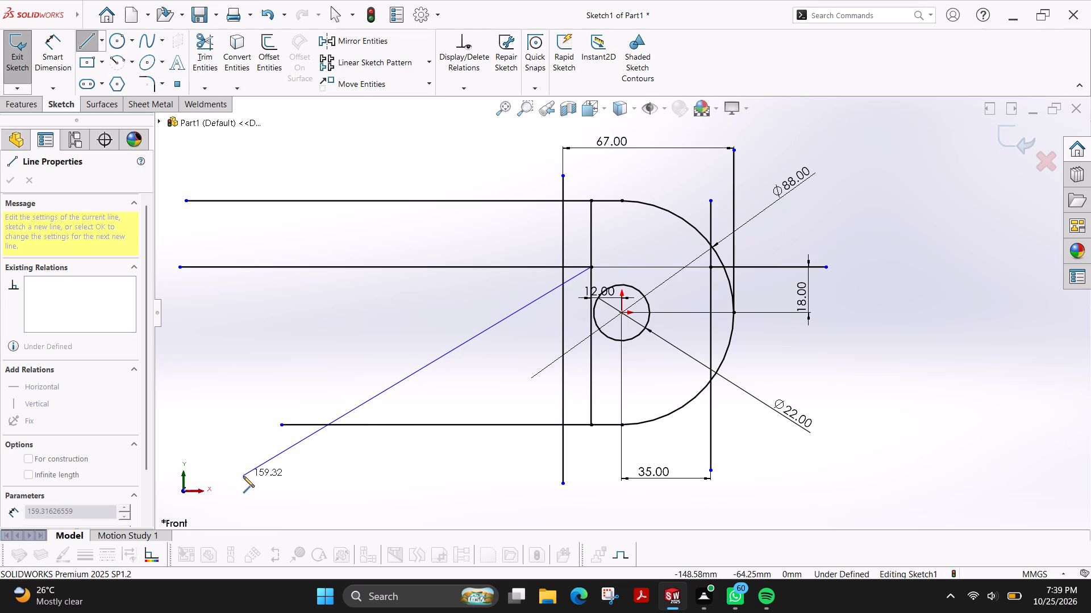
scroll(245, 477, up, 2)
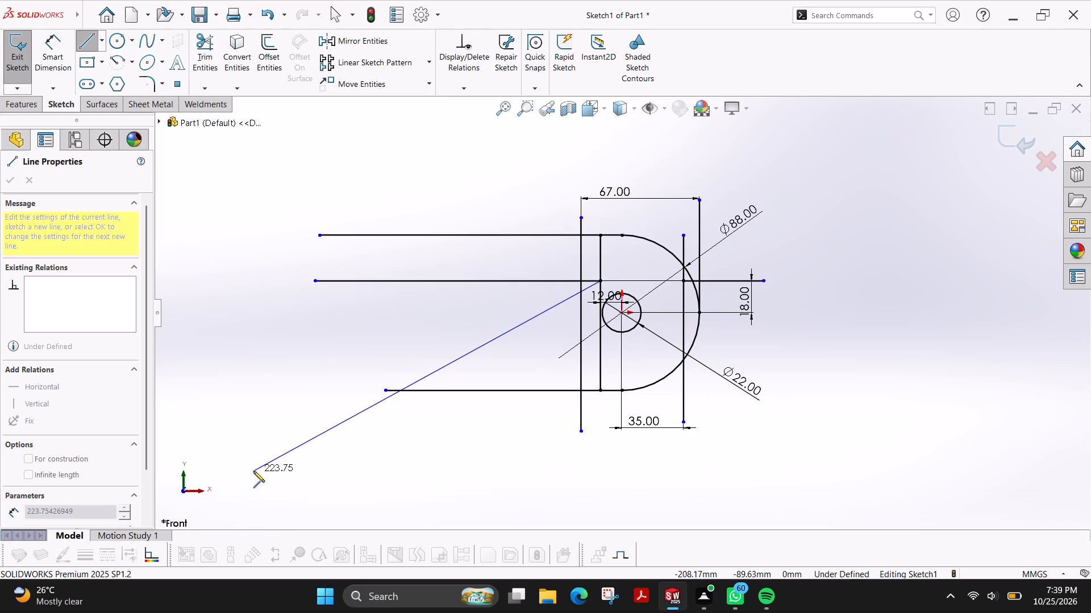
click(277, 464)
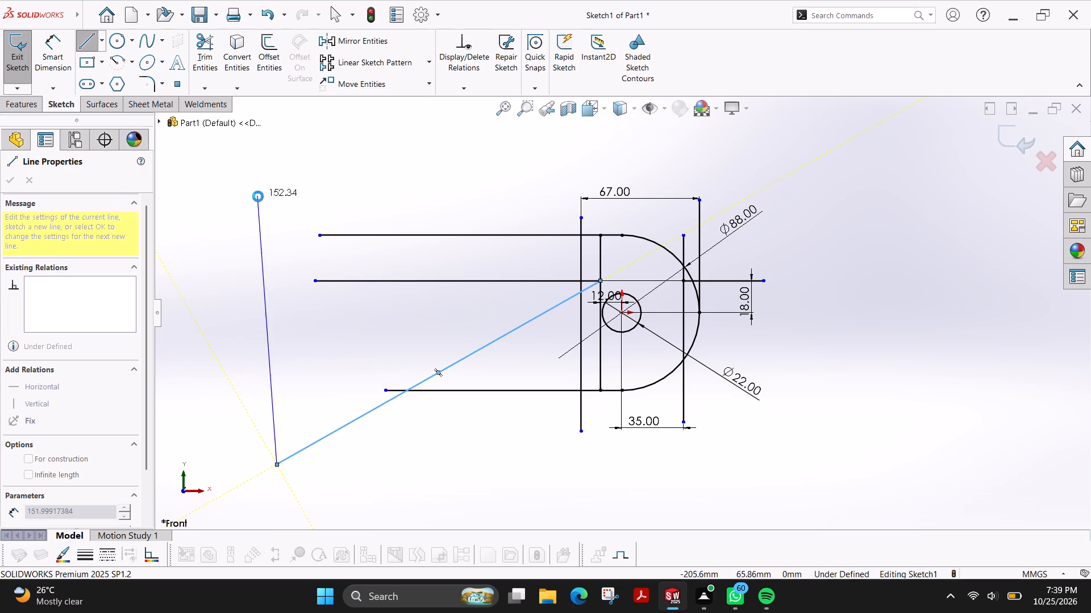
key(Escape)
scroll(414, 289, down, 1)
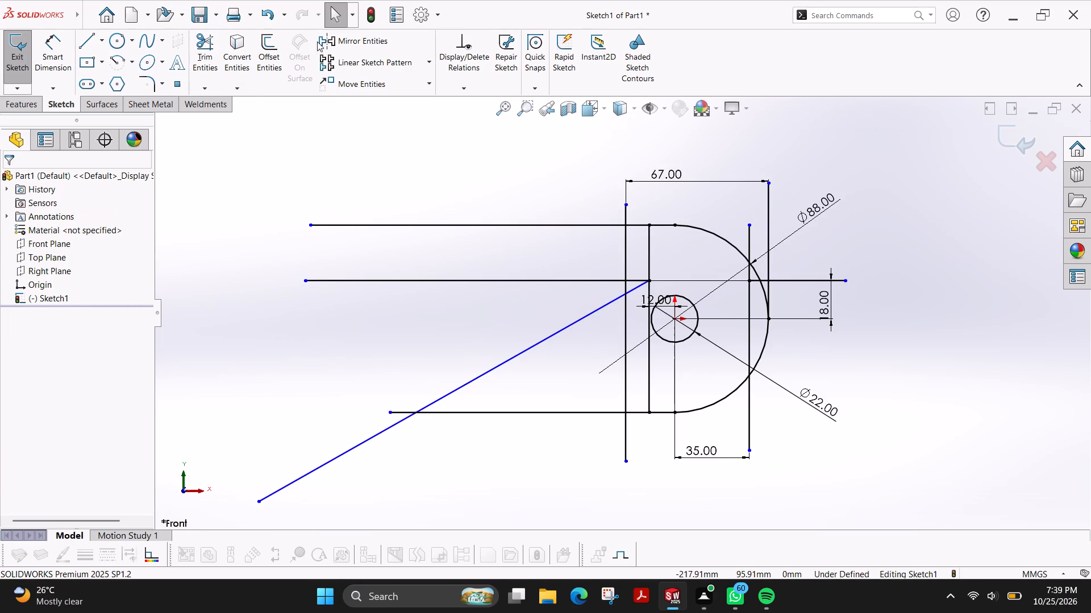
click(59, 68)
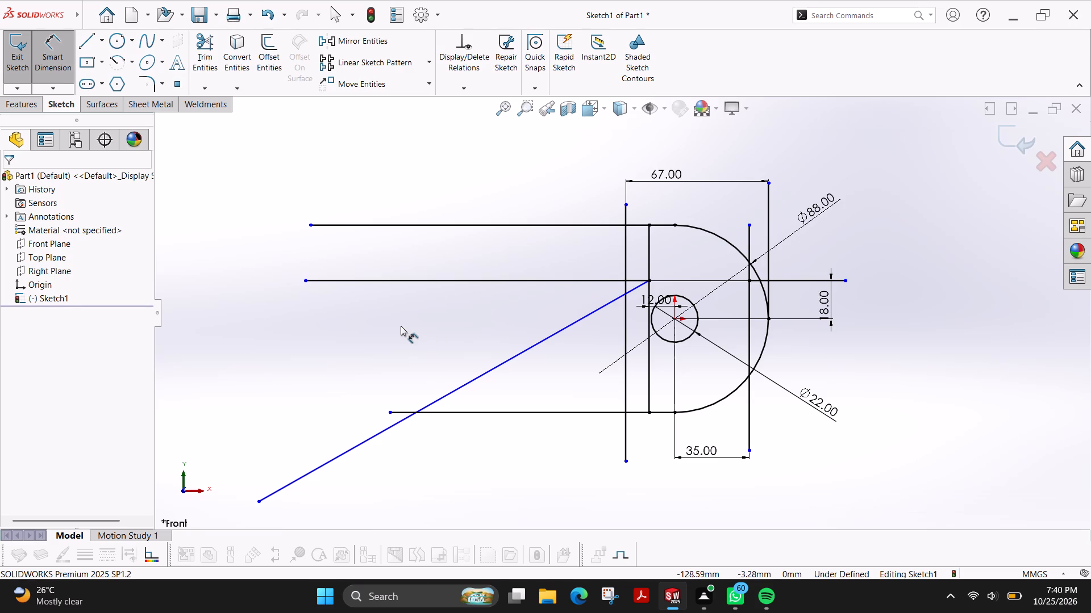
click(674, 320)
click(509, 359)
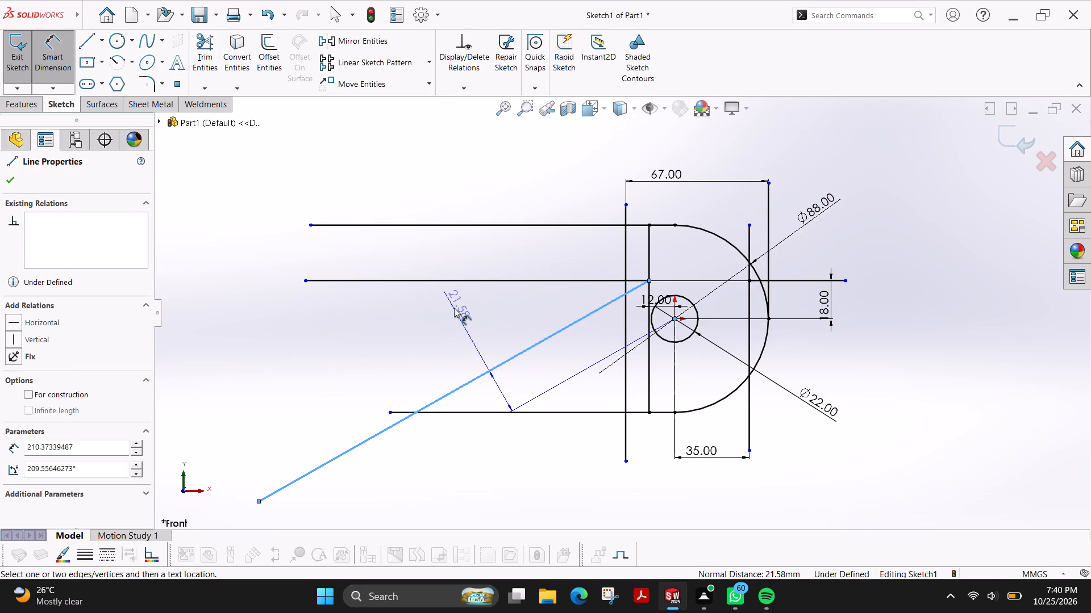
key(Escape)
Sketch a nearly horizontal line about 195 mm long from the hole's centre to the left.
click(88, 41)
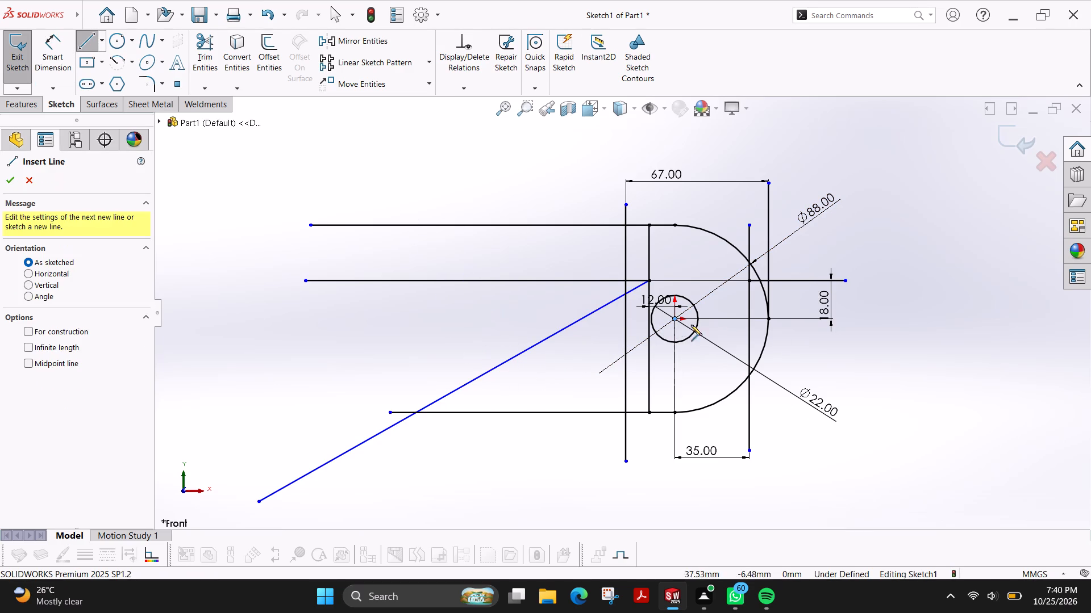
click(673, 317)
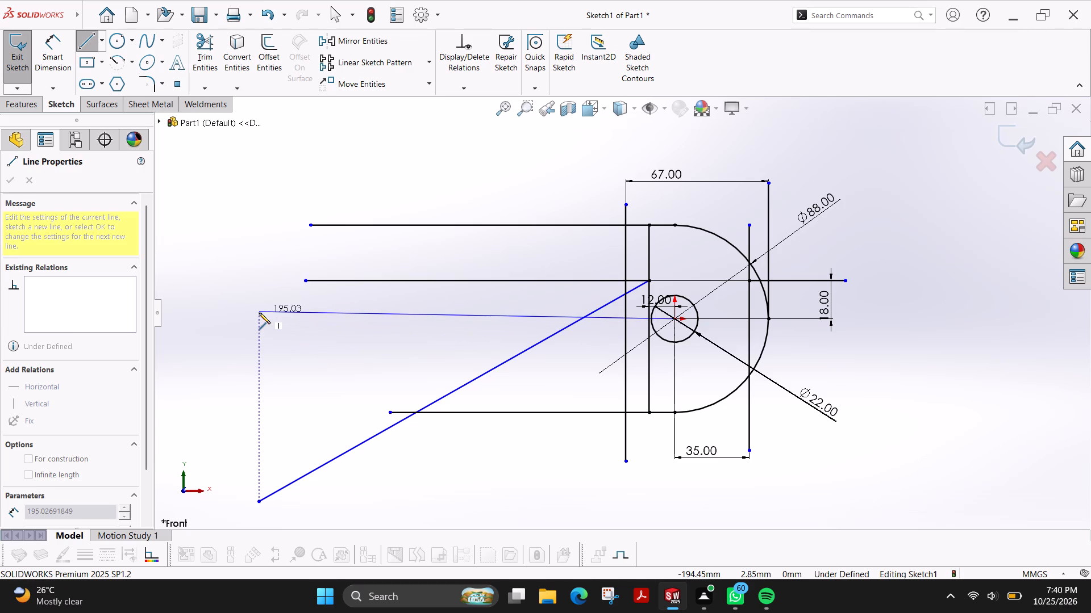
click(256, 313)
key(Escape)
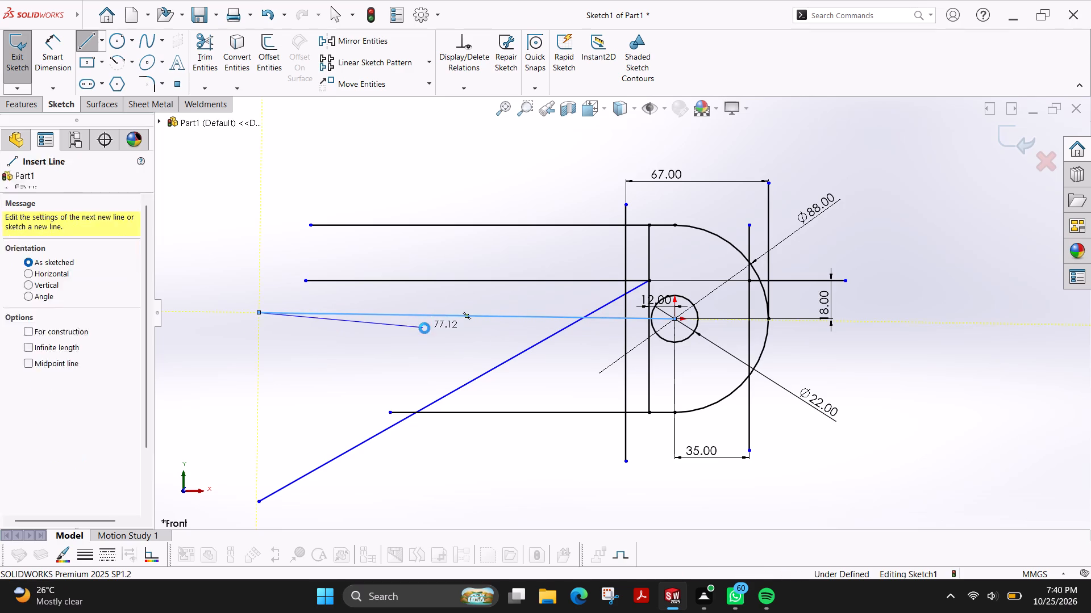
Dimension the angle between the line from the hole's centre and the long angled line.
click(52, 67)
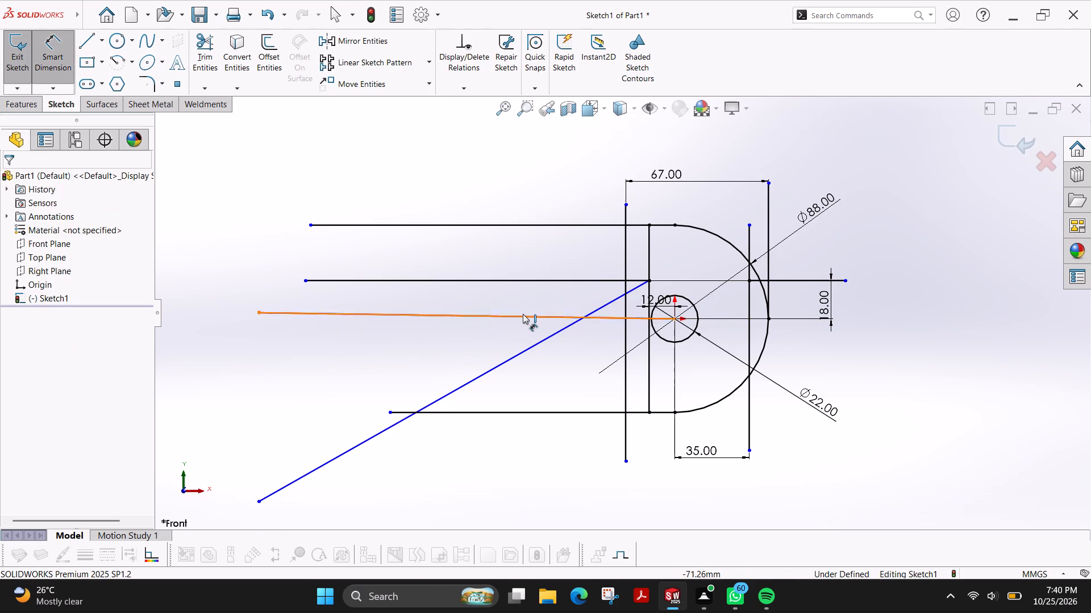
click(519, 319)
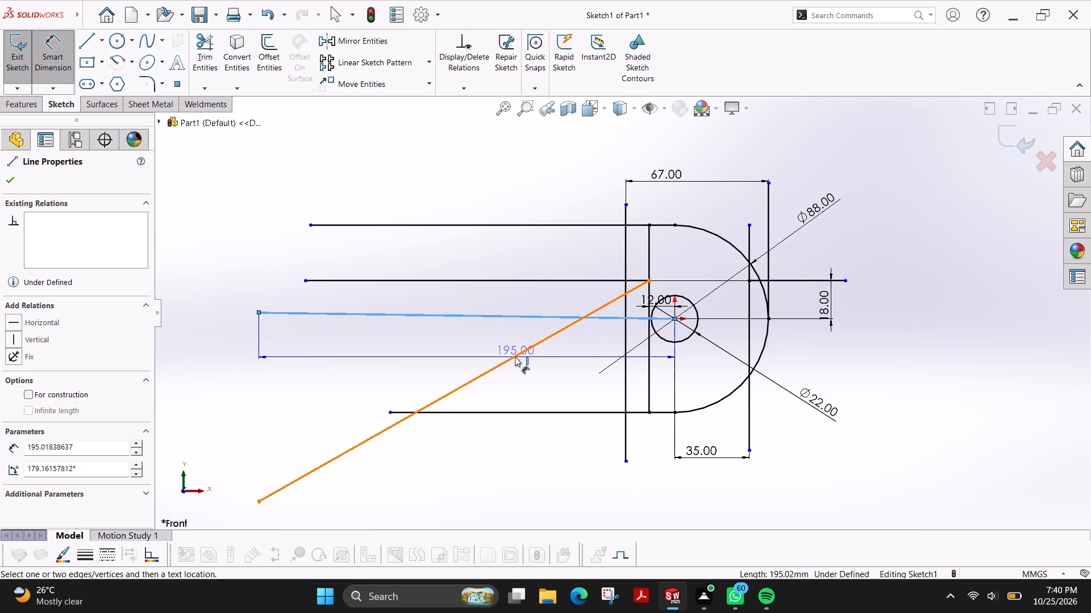
click(515, 356)
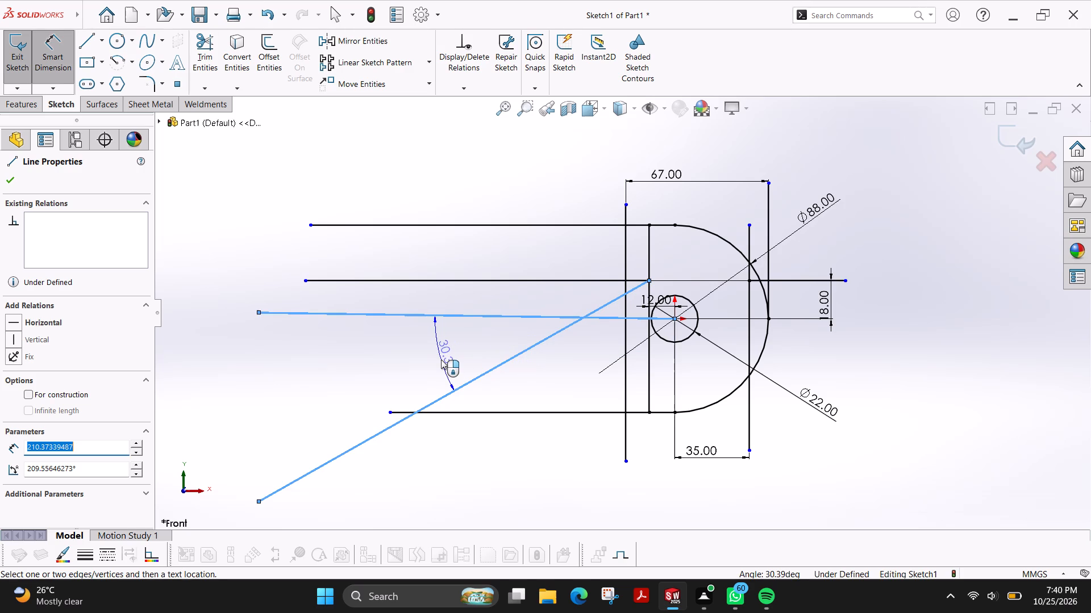
click(441, 359)
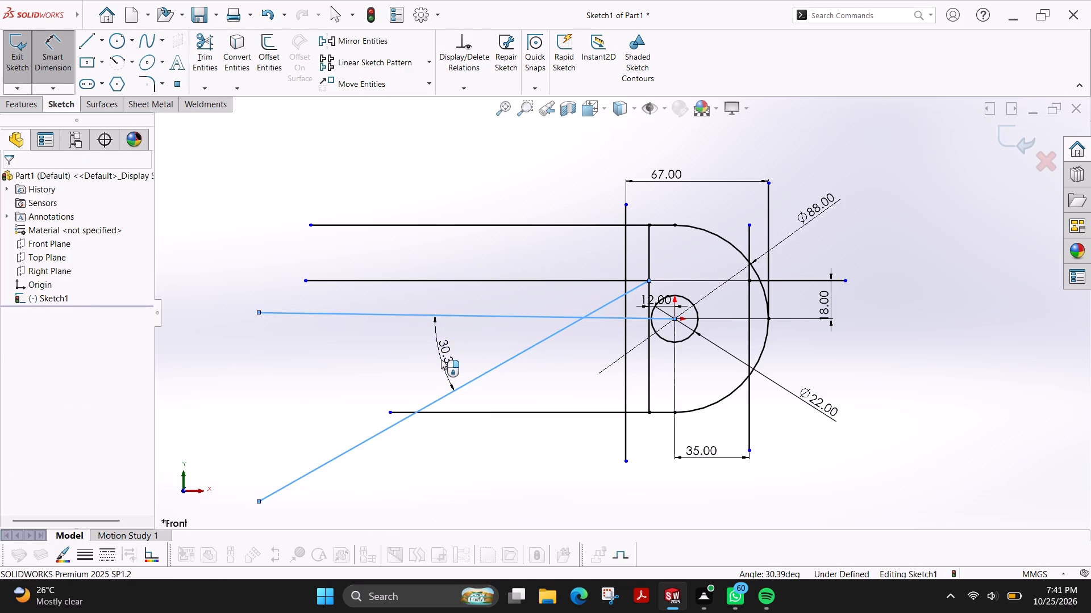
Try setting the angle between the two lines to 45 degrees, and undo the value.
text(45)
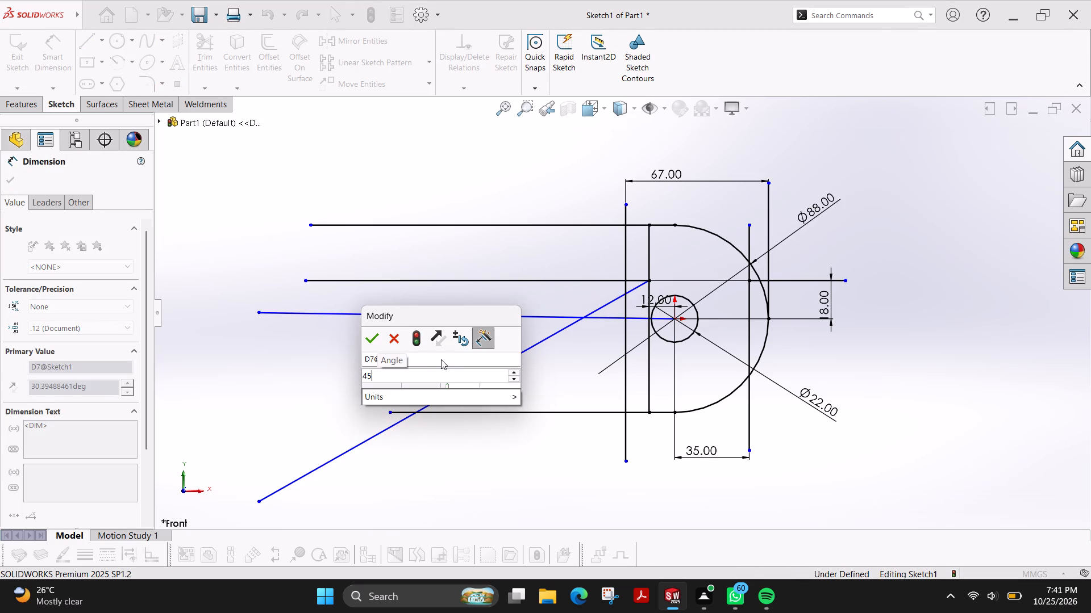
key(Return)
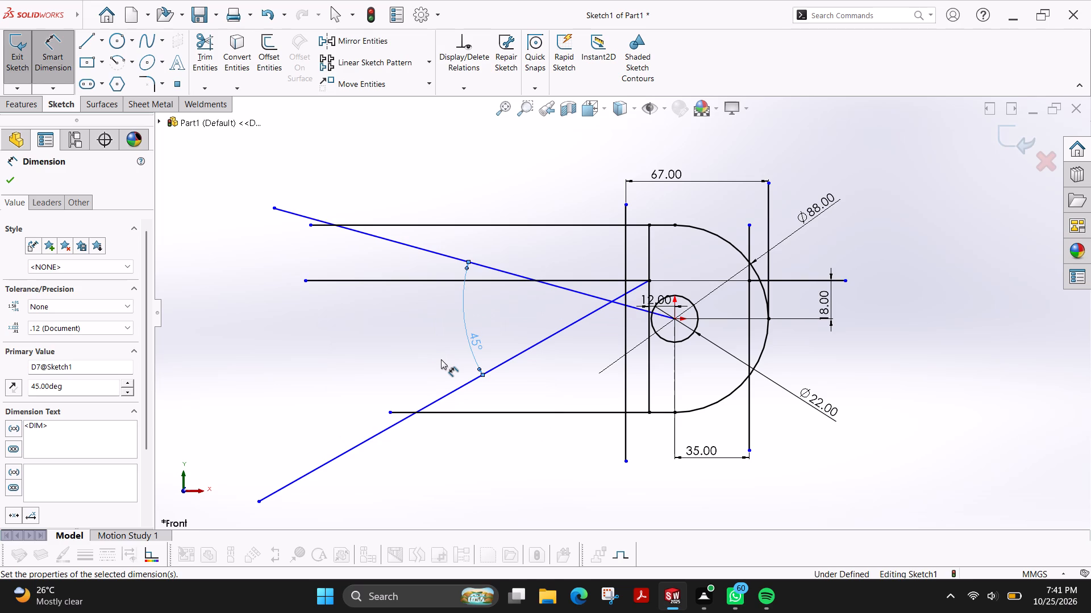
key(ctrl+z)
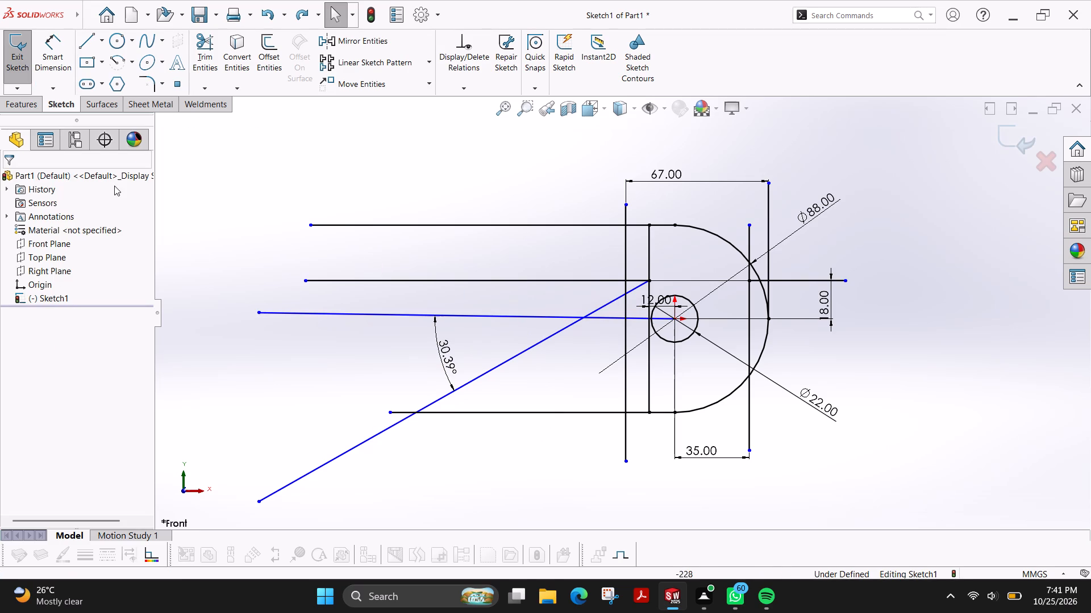
Dimension the angle between the line from the hole's centre and the leftmost vertical line at 90 degrees.
click(56, 52)
click(544, 315)
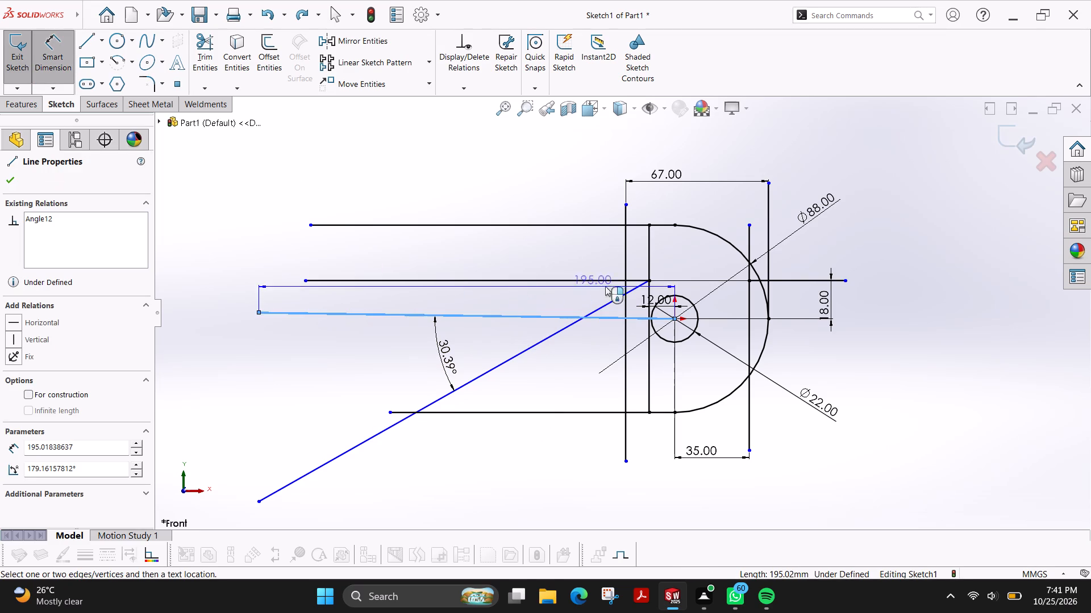
click(623, 257)
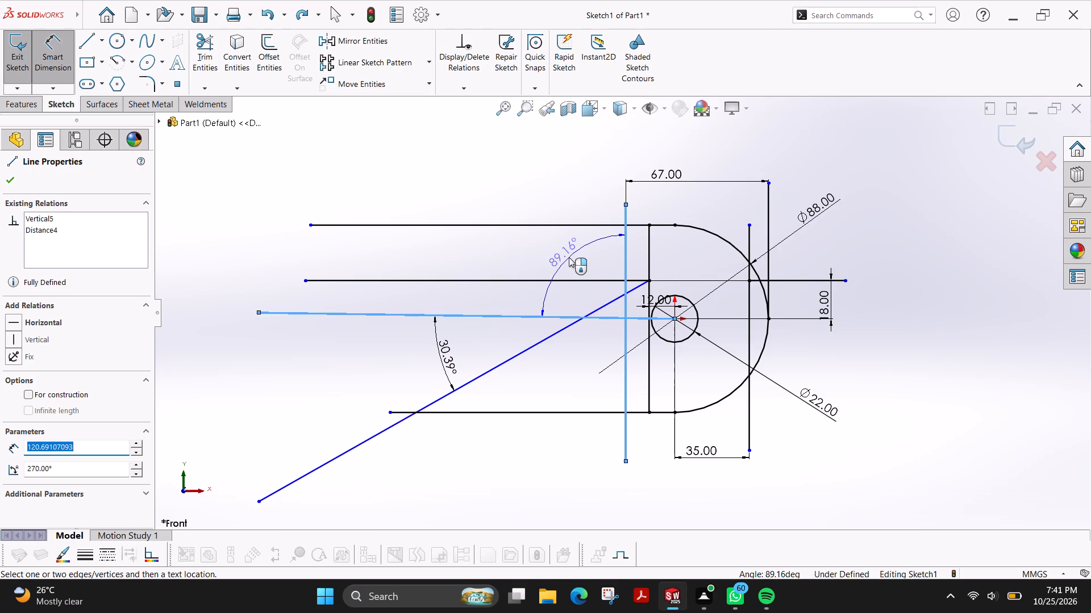
click(569, 257)
text(90)
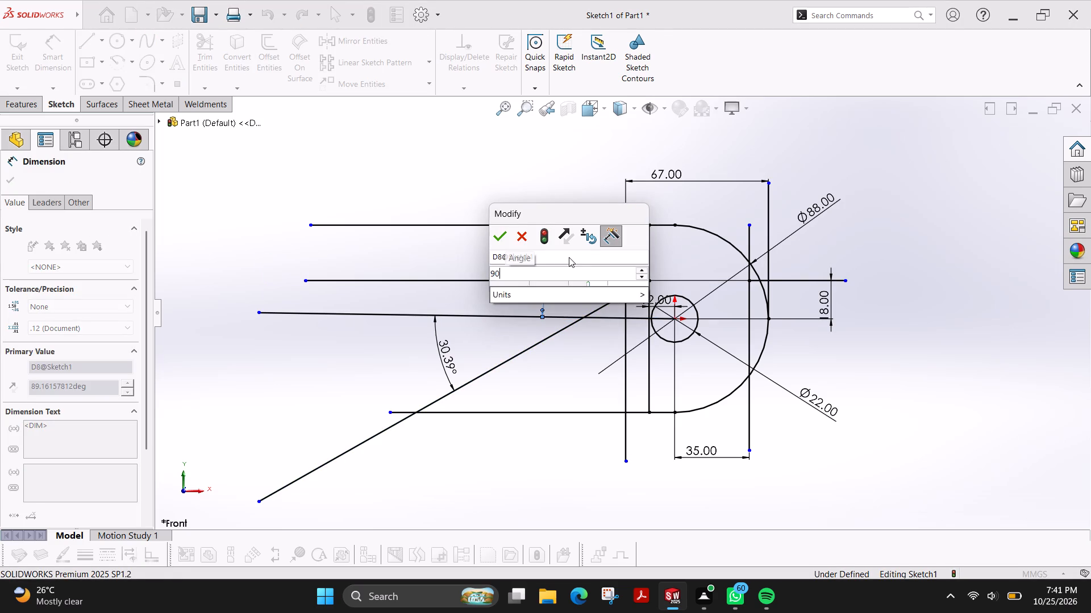
key(Return)
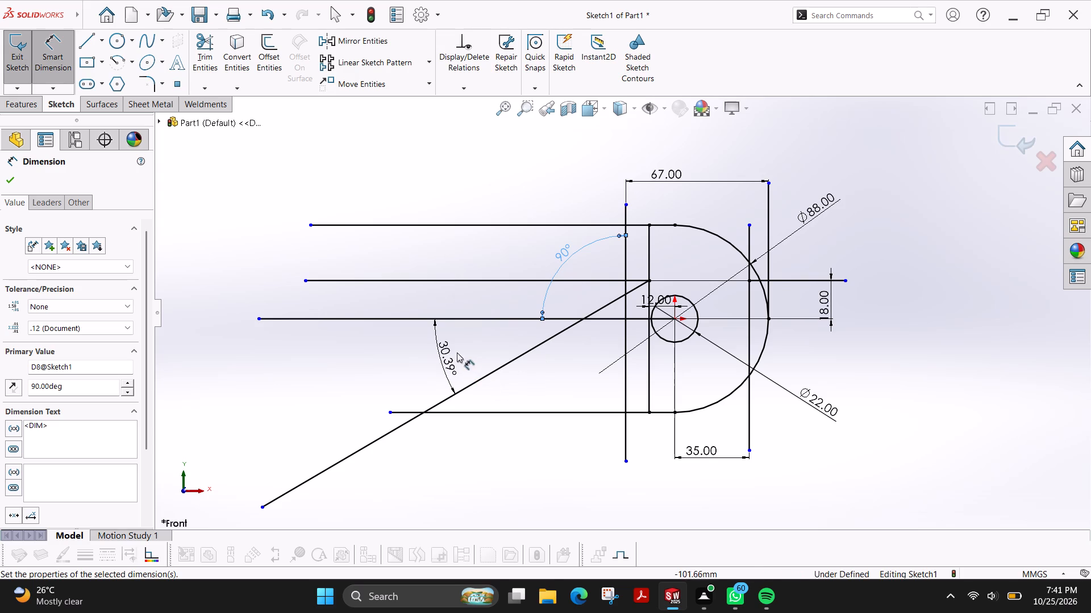
Set the angle between the long angled line and the line from the hole's centre to 45 degrees.
double_click(445, 352)
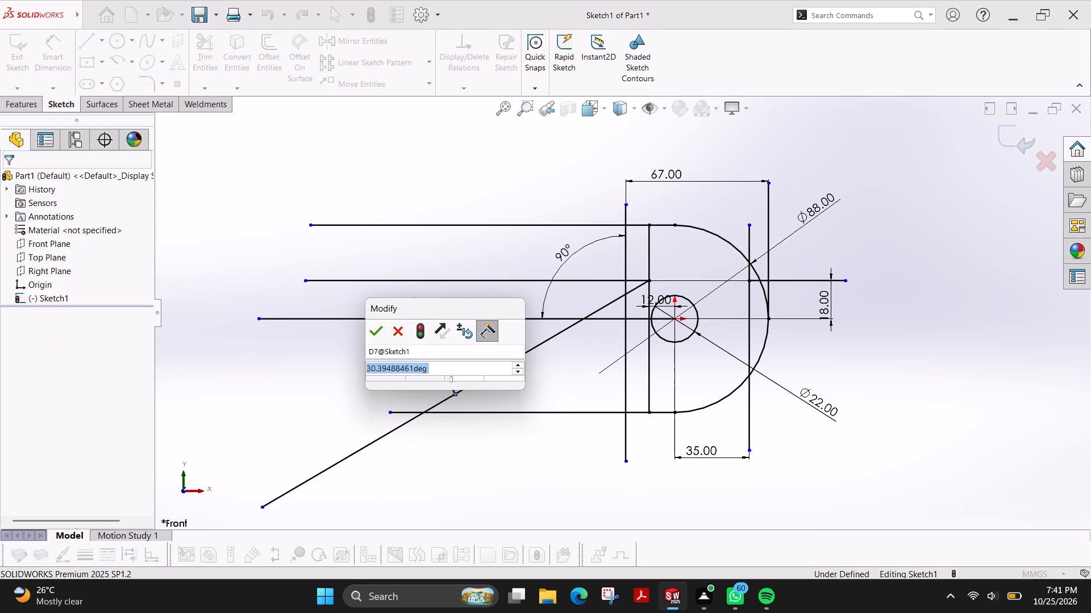
text(45)
key(Return)
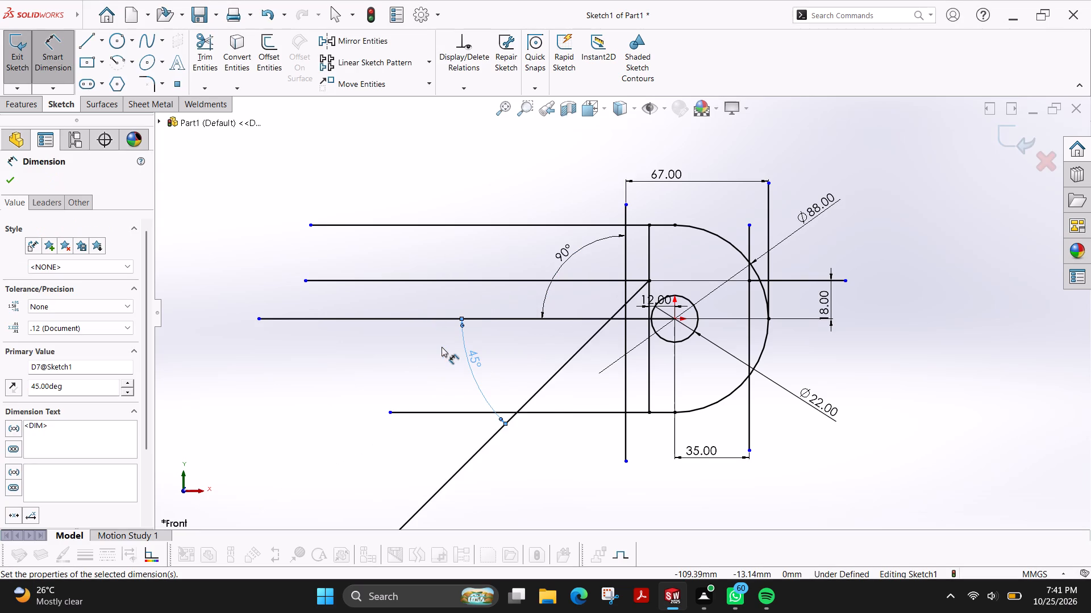
Reposition the 45-degree and 90-degree dimensions closer to the hole and finish dimensioning.
drag(476, 361, 567, 337)
drag(560, 264, 601, 296)
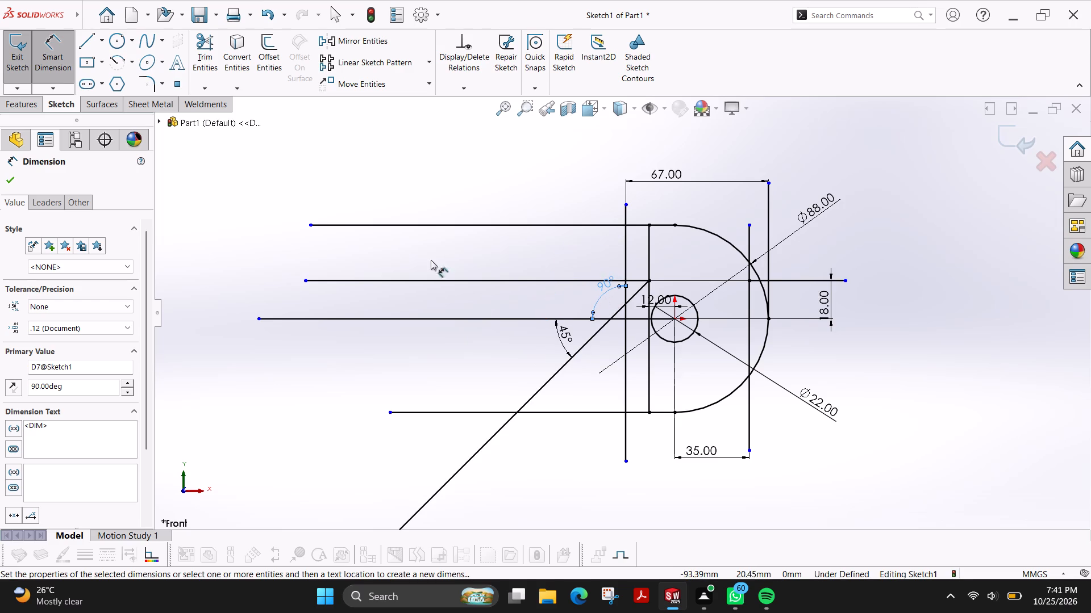
click(19, 183)
click(10, 182)
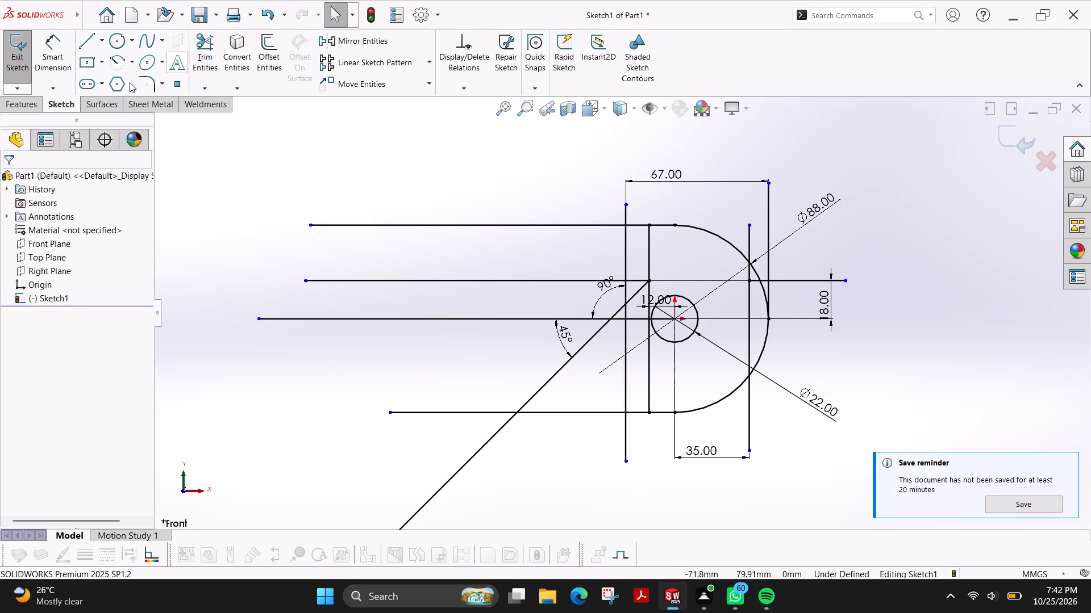
Trim the horizontal line, tangent vertical line and large arc portions lying to the right of the 35 mm vertical line.
click(54, 49)
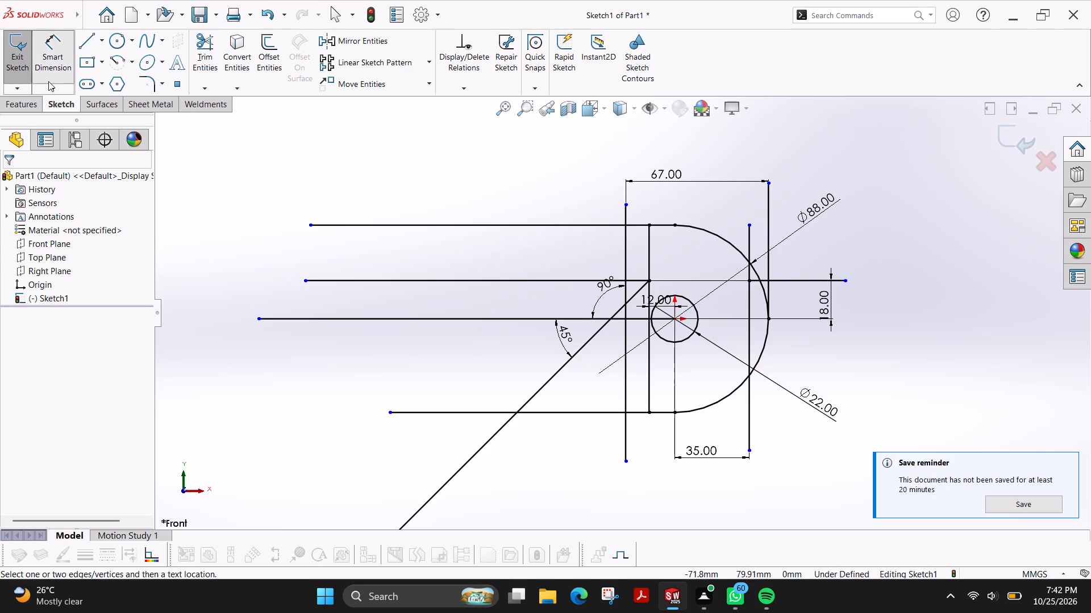
click(203, 42)
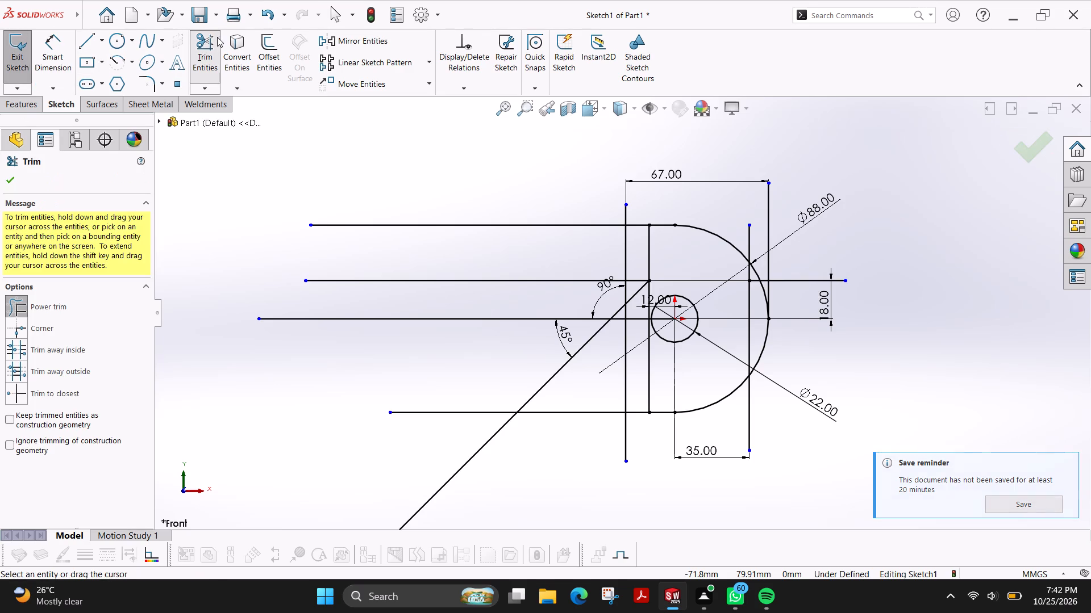
scroll(834, 279, down, 2)
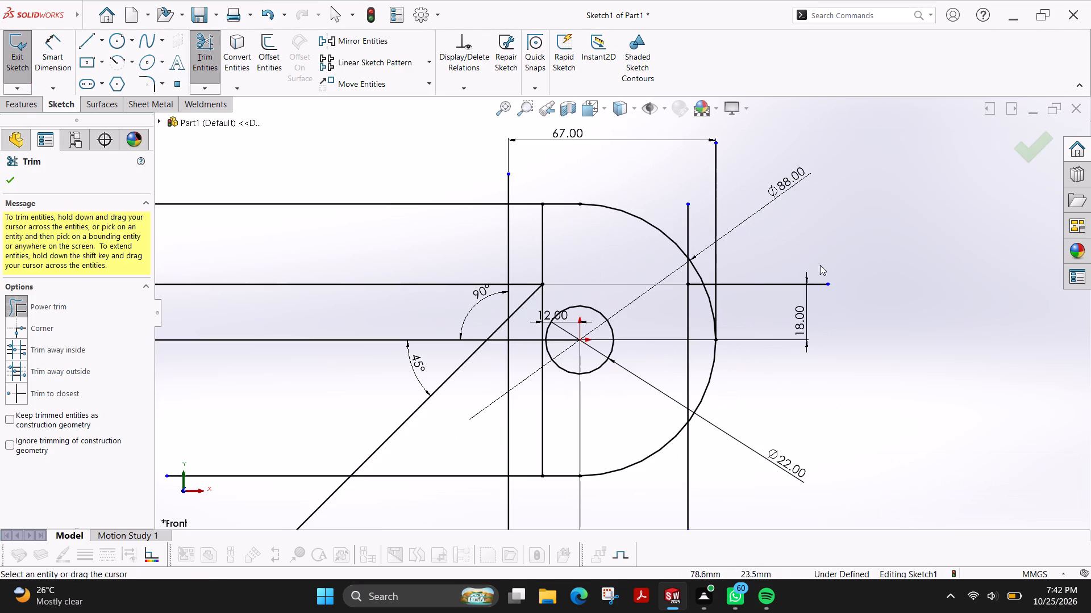
drag(757, 254, 763, 342)
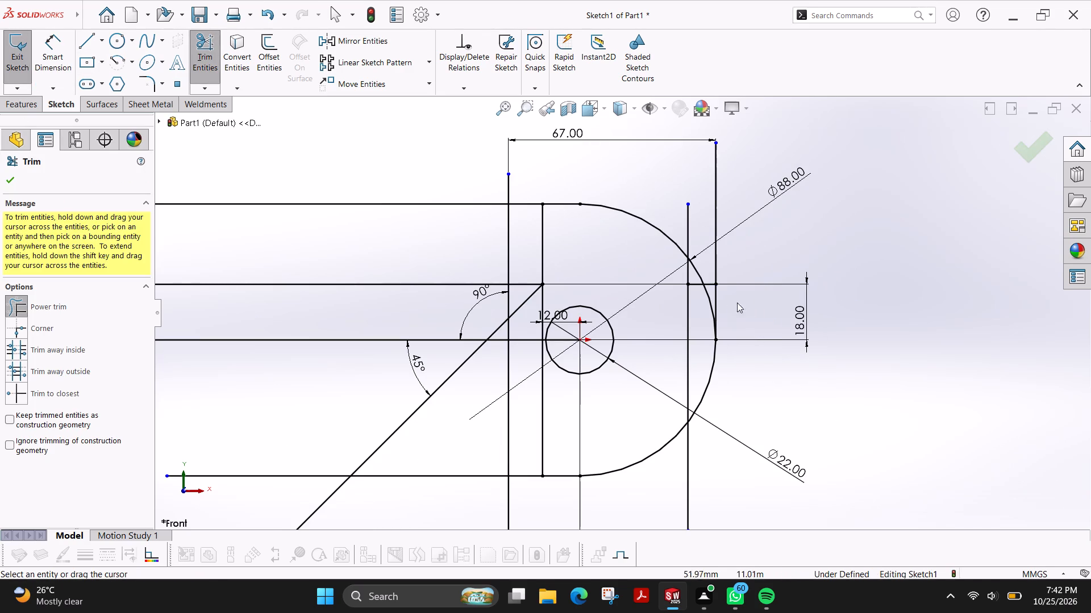
drag(702, 248, 726, 275)
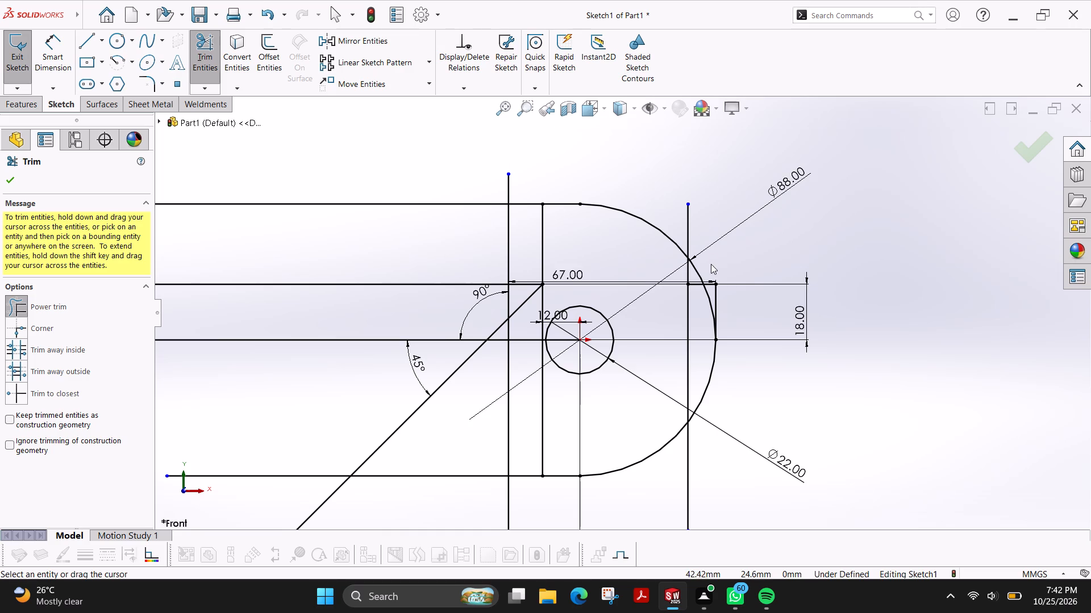
drag(707, 252, 718, 308)
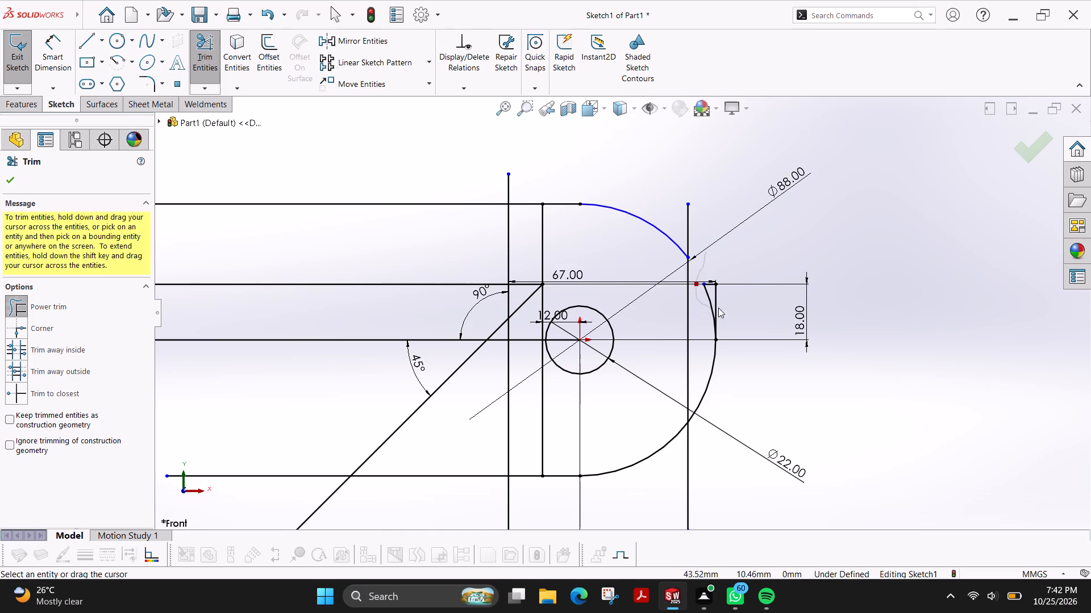
drag(718, 308, 705, 430)
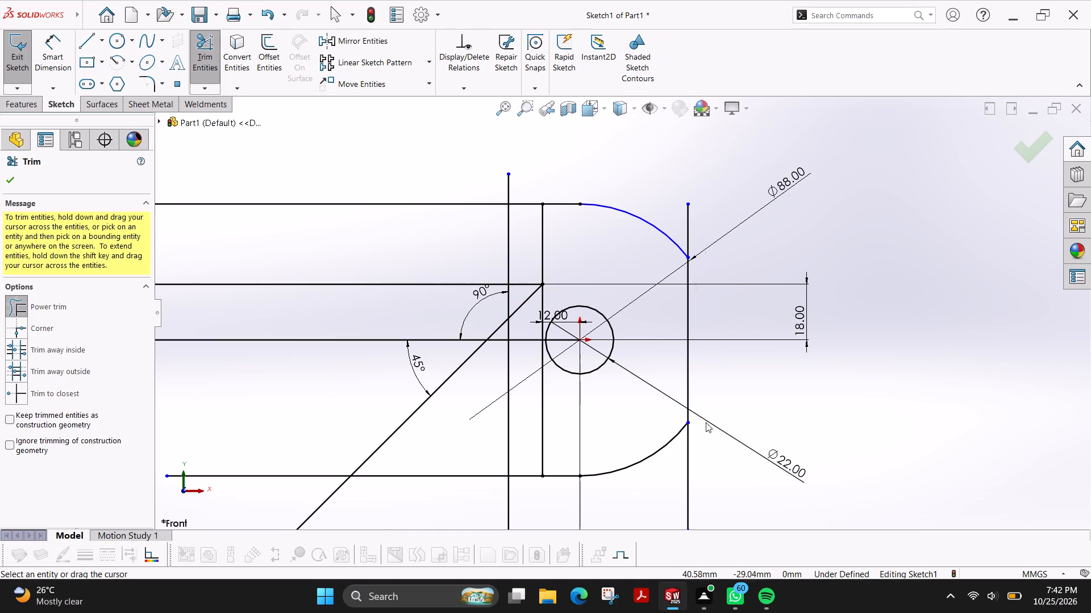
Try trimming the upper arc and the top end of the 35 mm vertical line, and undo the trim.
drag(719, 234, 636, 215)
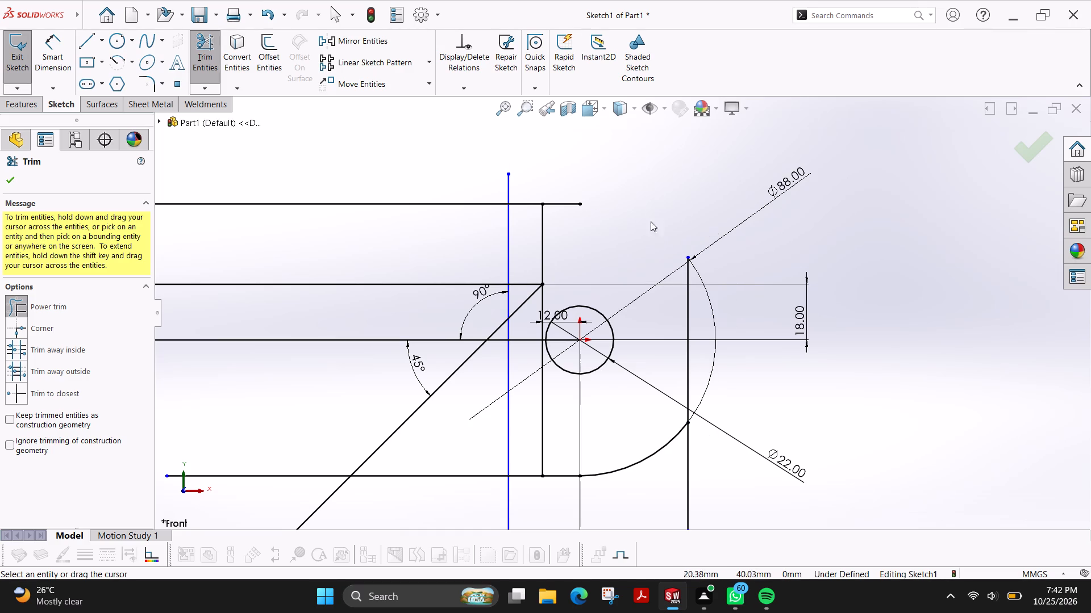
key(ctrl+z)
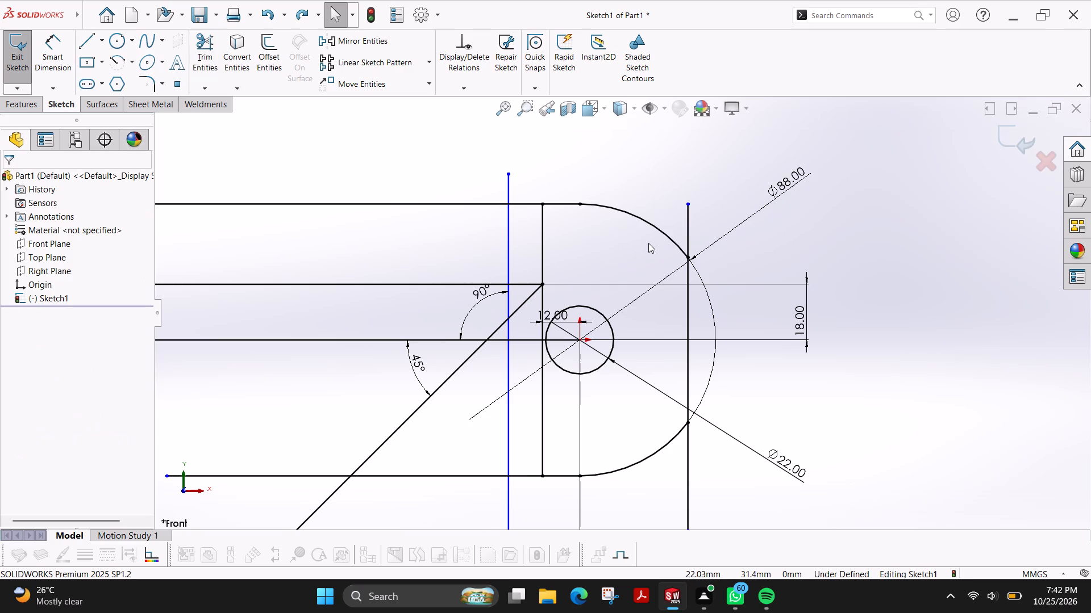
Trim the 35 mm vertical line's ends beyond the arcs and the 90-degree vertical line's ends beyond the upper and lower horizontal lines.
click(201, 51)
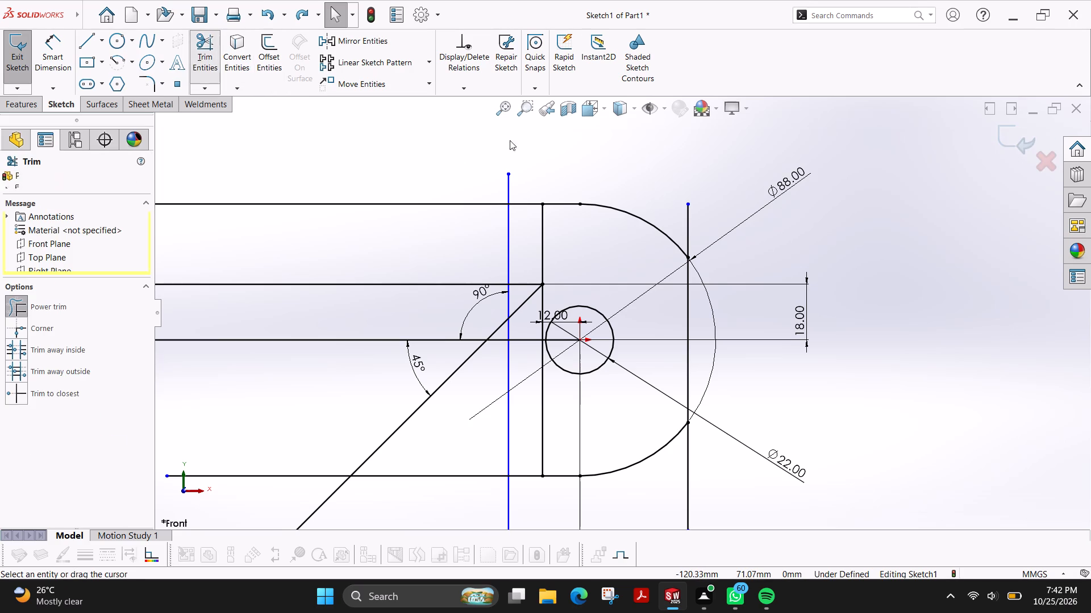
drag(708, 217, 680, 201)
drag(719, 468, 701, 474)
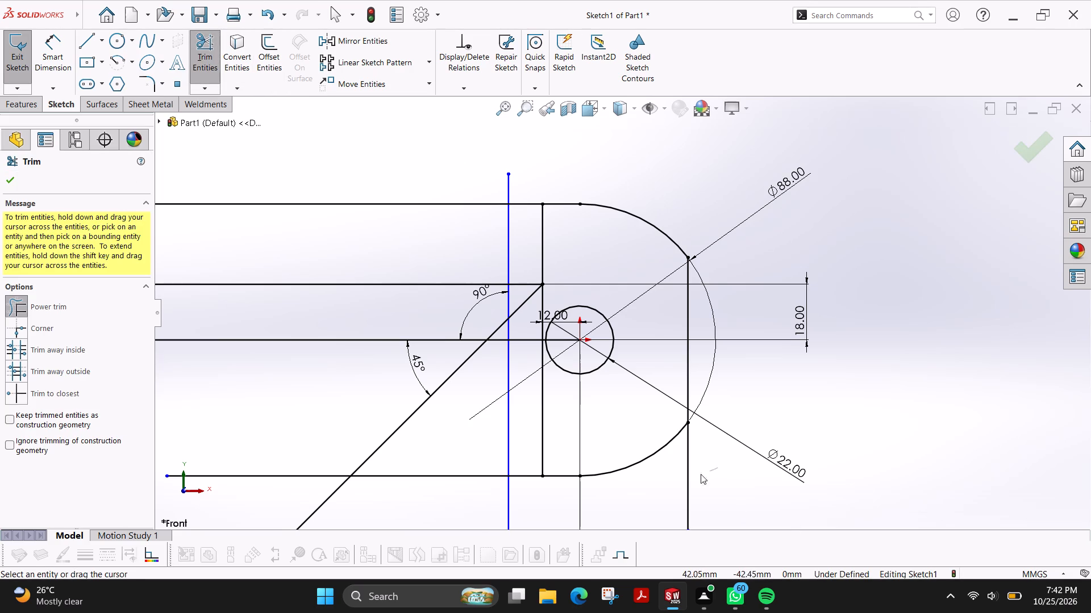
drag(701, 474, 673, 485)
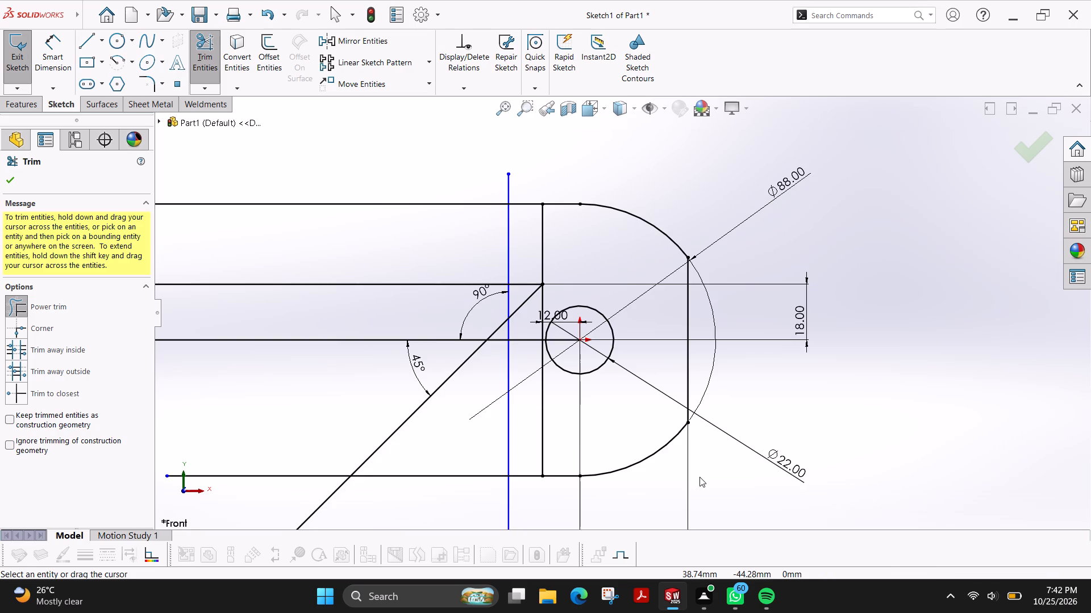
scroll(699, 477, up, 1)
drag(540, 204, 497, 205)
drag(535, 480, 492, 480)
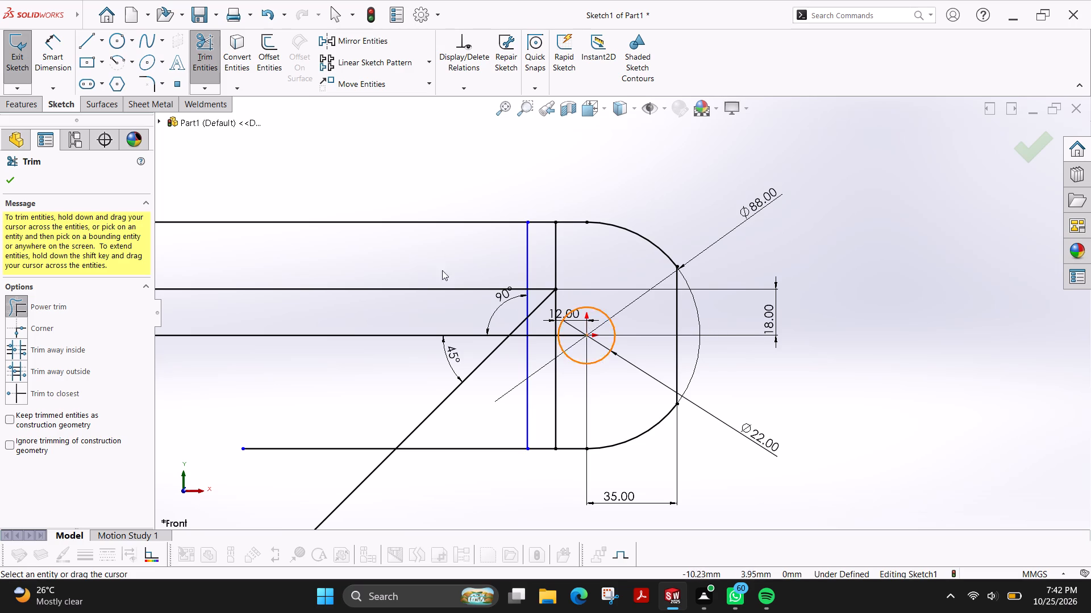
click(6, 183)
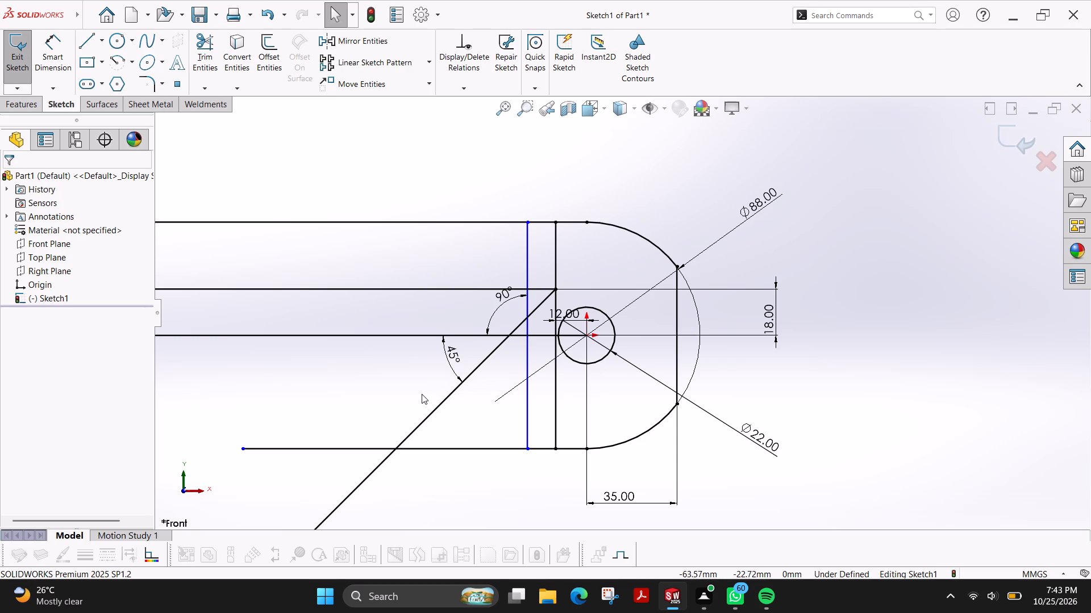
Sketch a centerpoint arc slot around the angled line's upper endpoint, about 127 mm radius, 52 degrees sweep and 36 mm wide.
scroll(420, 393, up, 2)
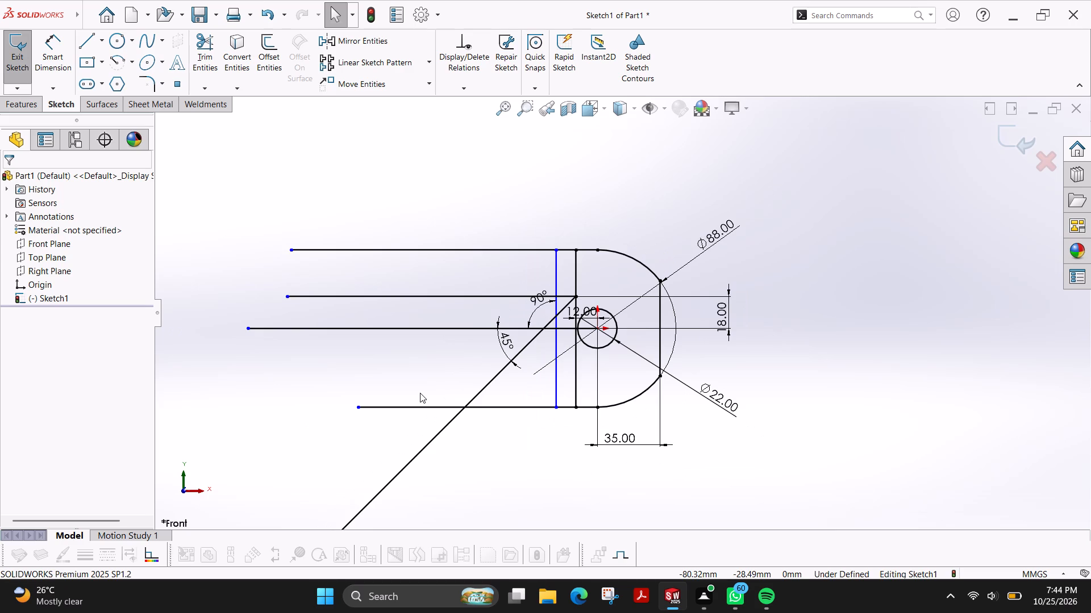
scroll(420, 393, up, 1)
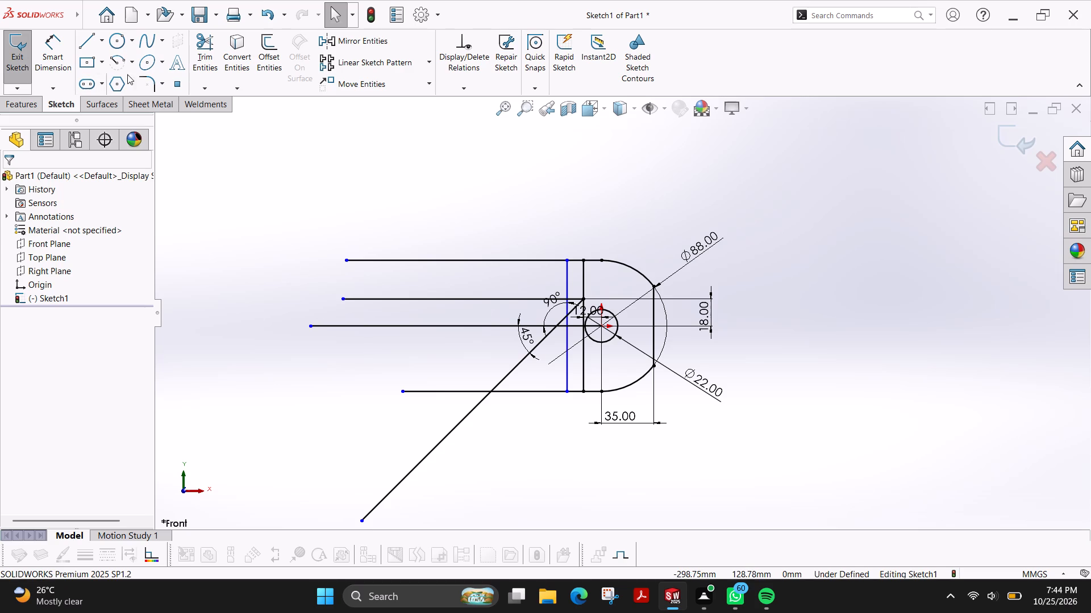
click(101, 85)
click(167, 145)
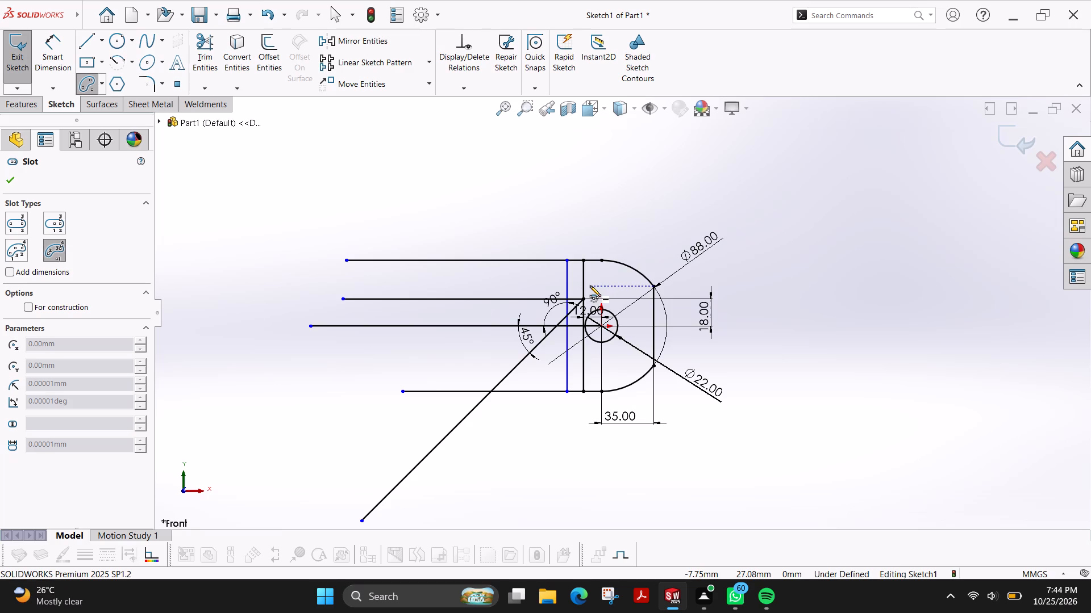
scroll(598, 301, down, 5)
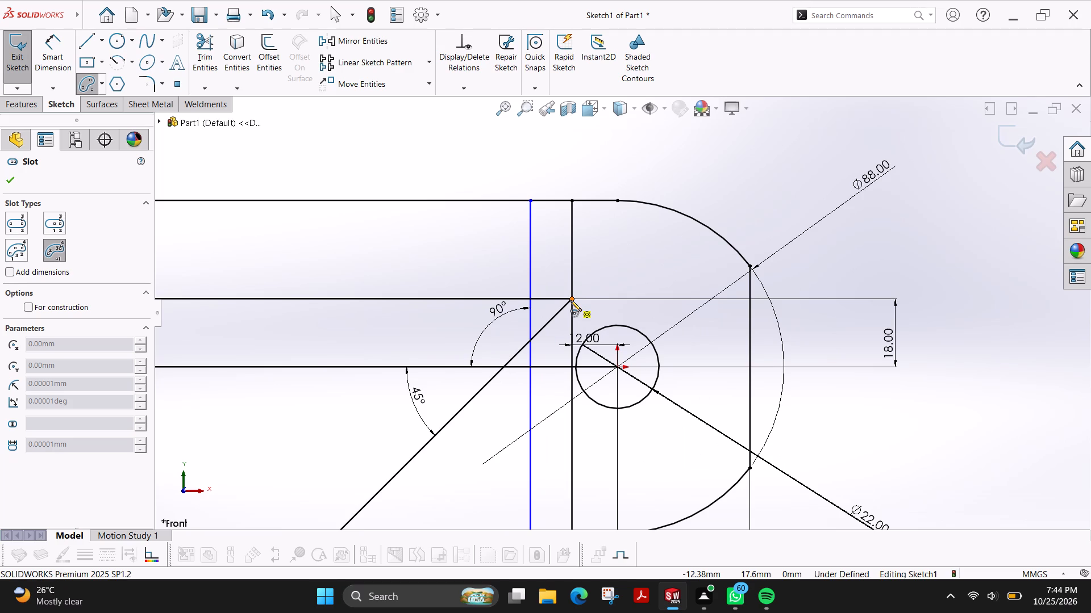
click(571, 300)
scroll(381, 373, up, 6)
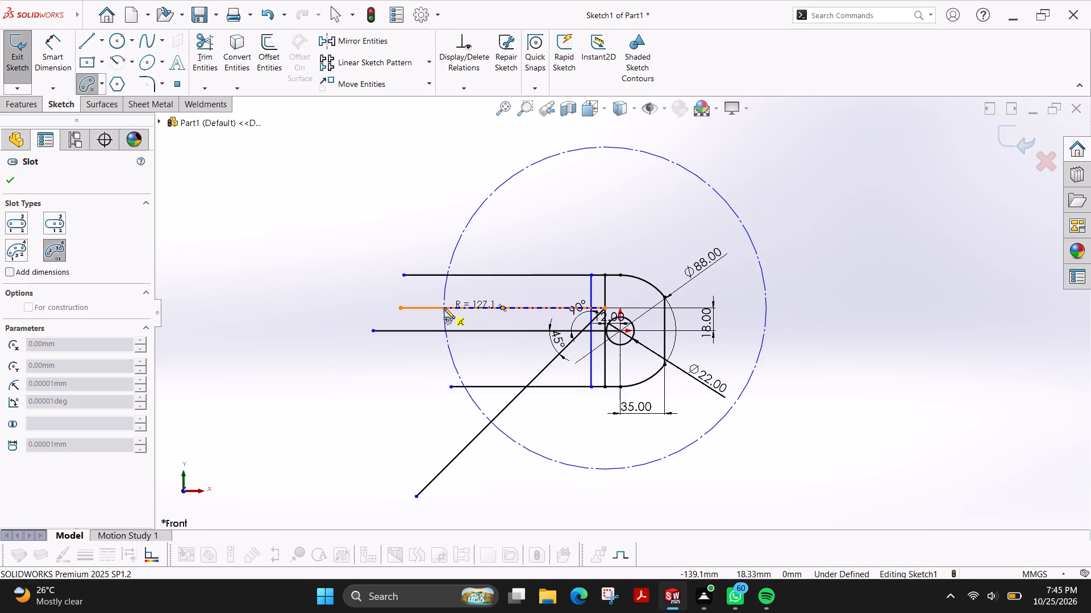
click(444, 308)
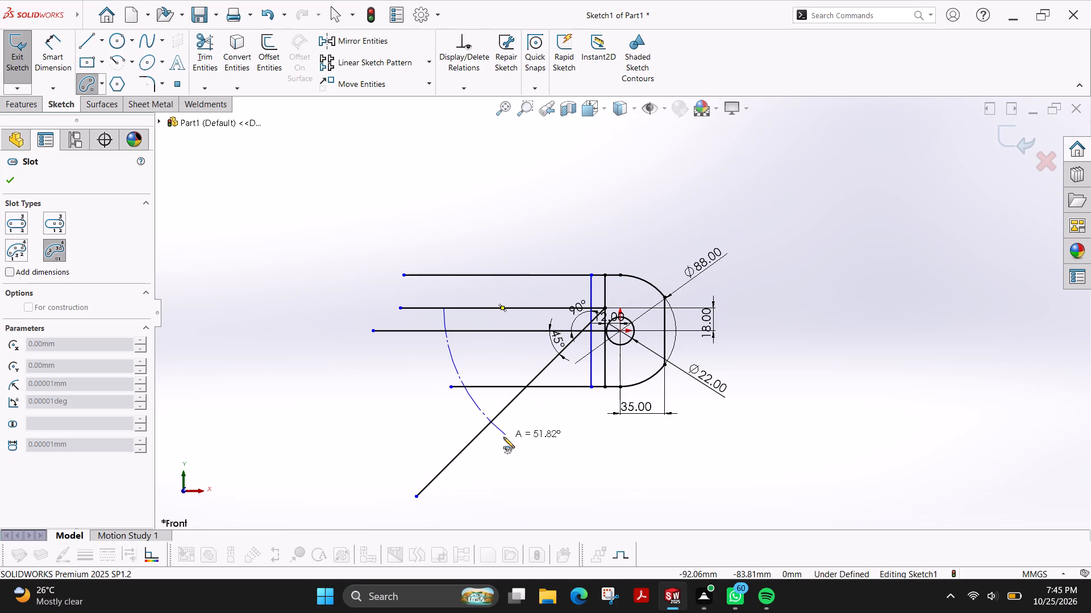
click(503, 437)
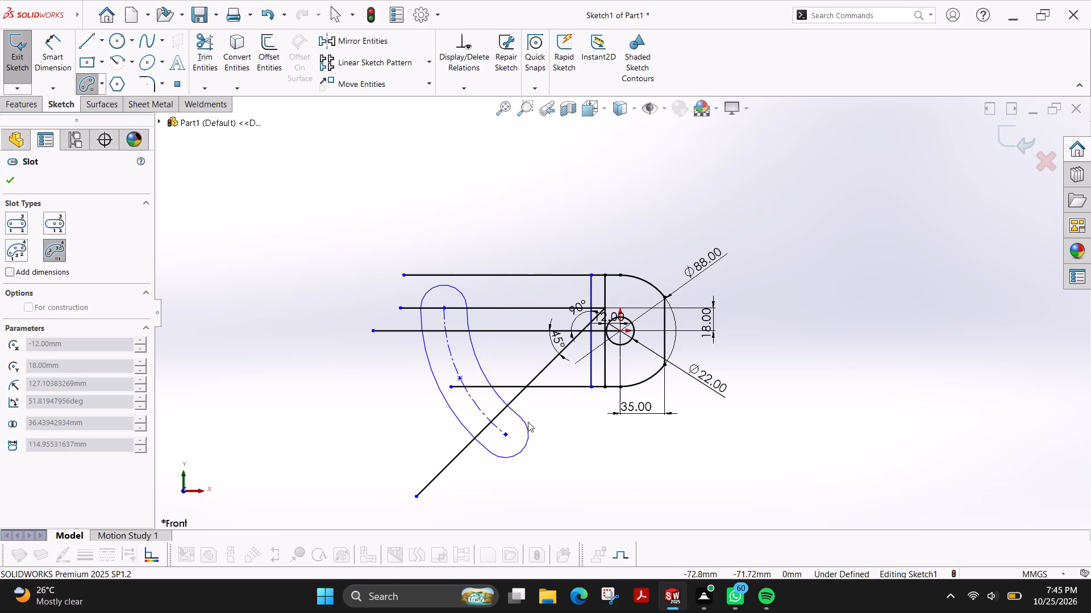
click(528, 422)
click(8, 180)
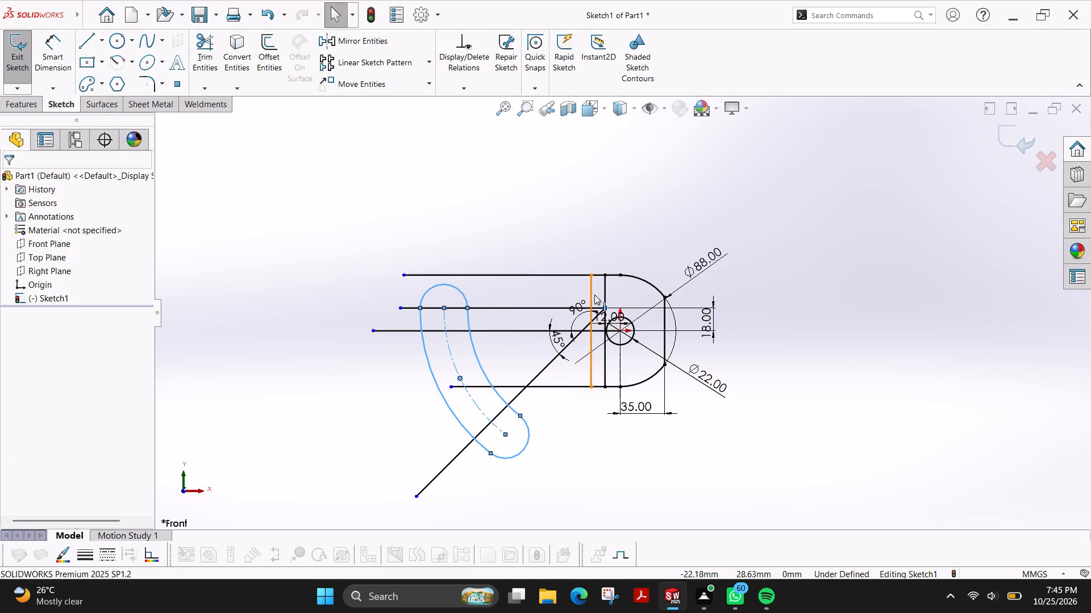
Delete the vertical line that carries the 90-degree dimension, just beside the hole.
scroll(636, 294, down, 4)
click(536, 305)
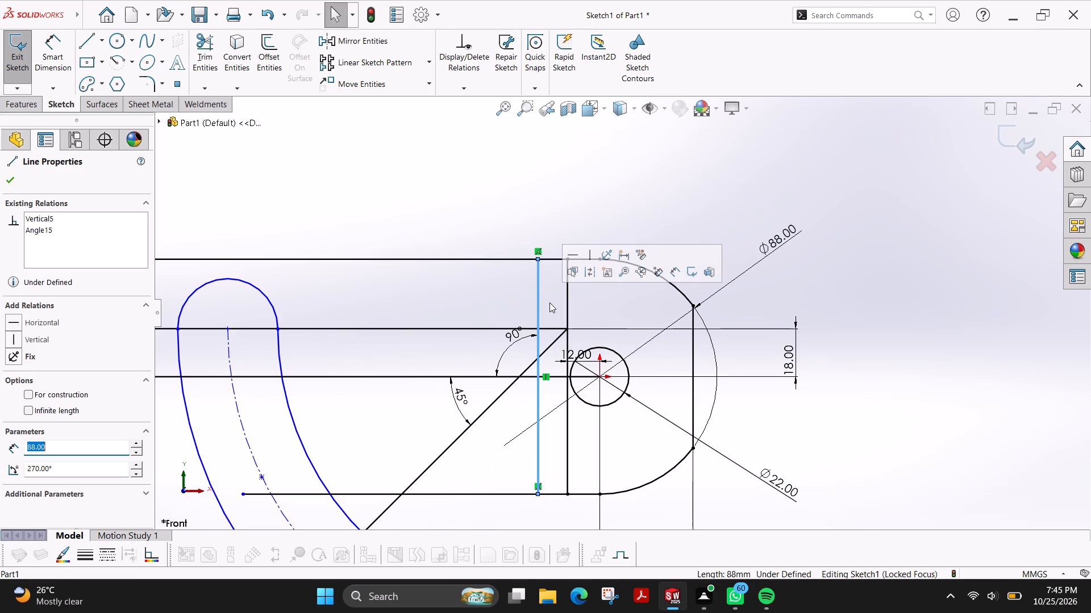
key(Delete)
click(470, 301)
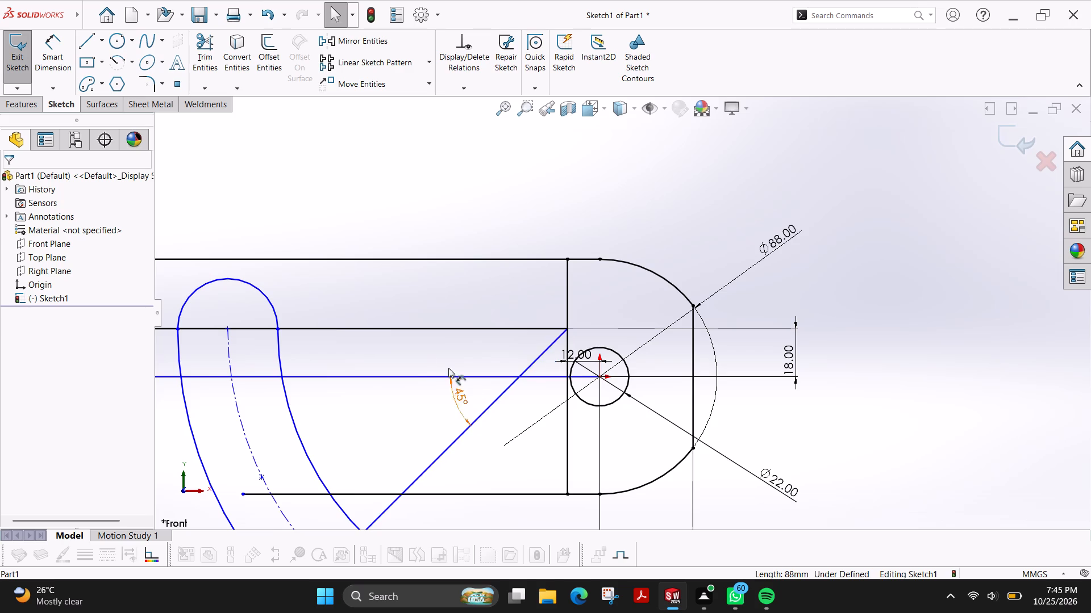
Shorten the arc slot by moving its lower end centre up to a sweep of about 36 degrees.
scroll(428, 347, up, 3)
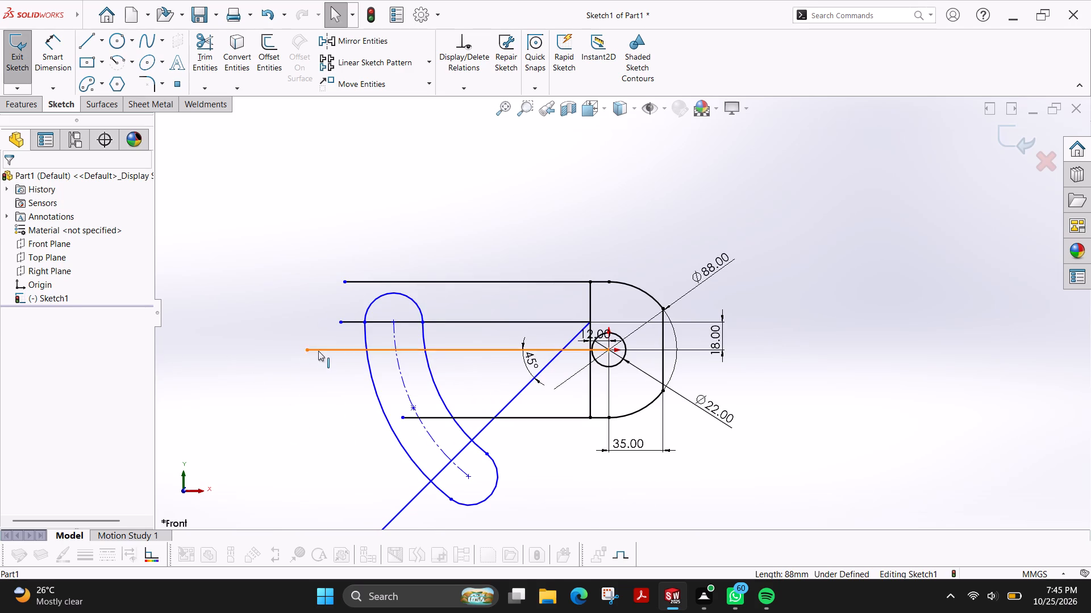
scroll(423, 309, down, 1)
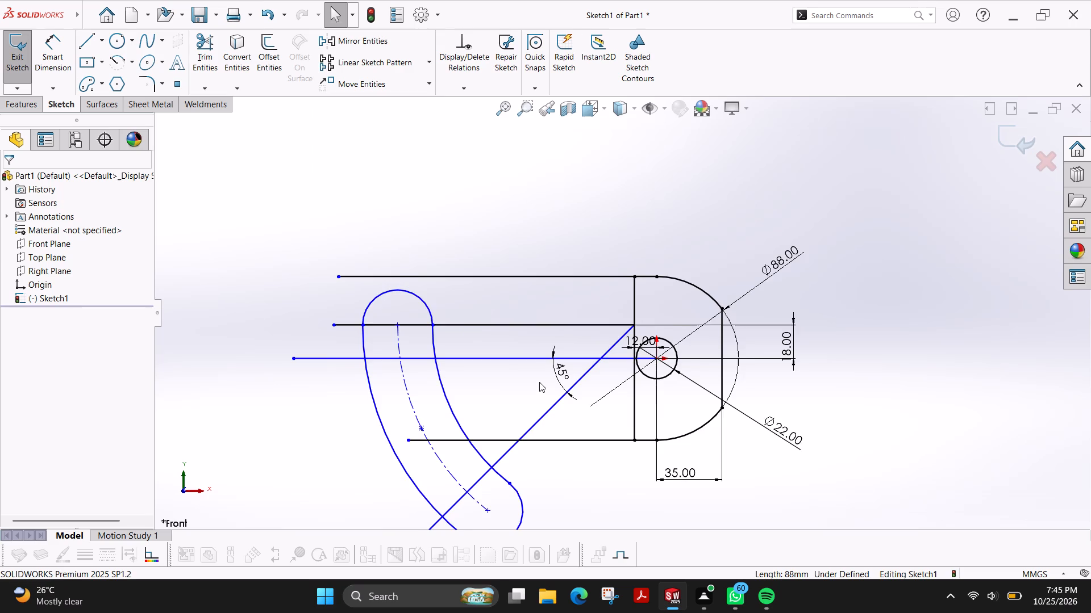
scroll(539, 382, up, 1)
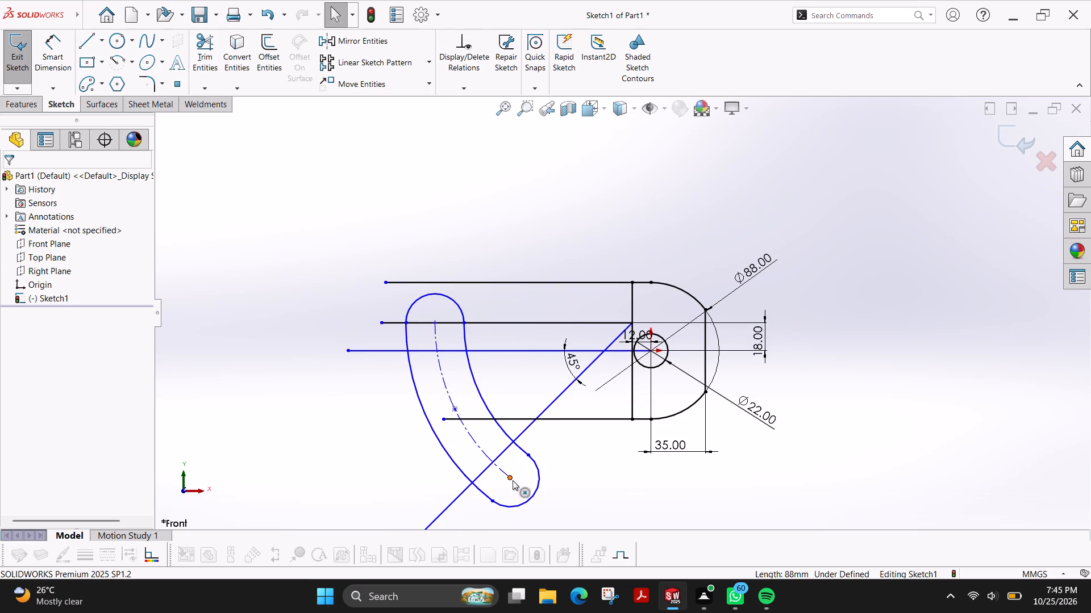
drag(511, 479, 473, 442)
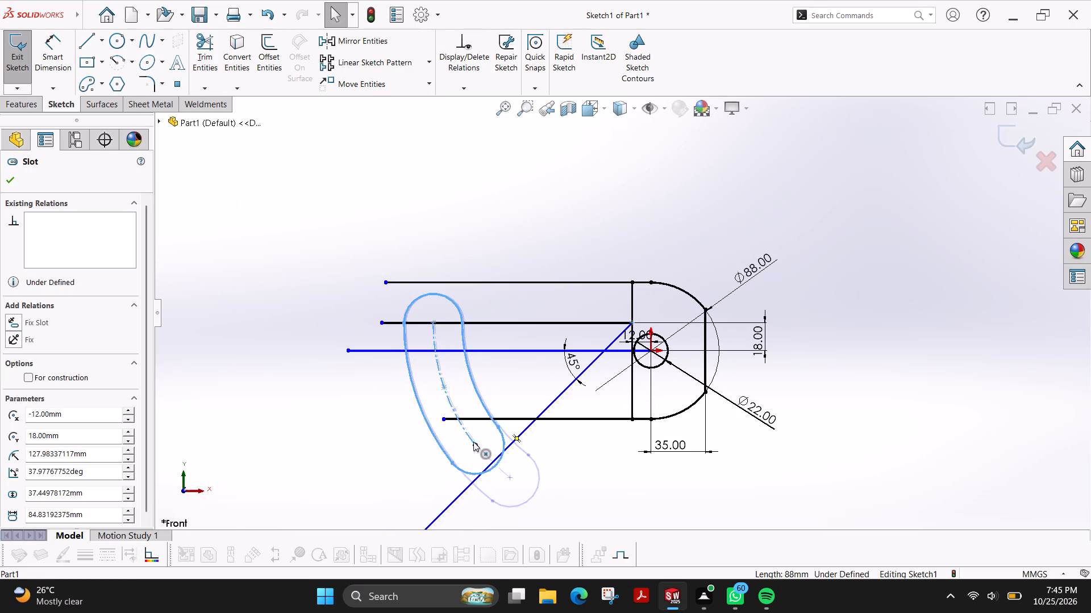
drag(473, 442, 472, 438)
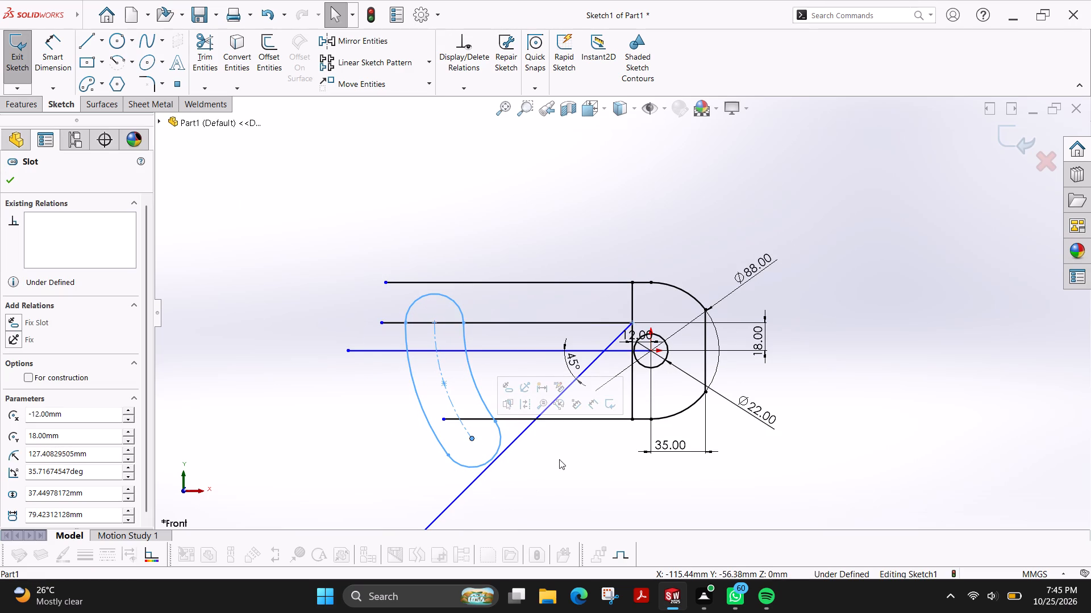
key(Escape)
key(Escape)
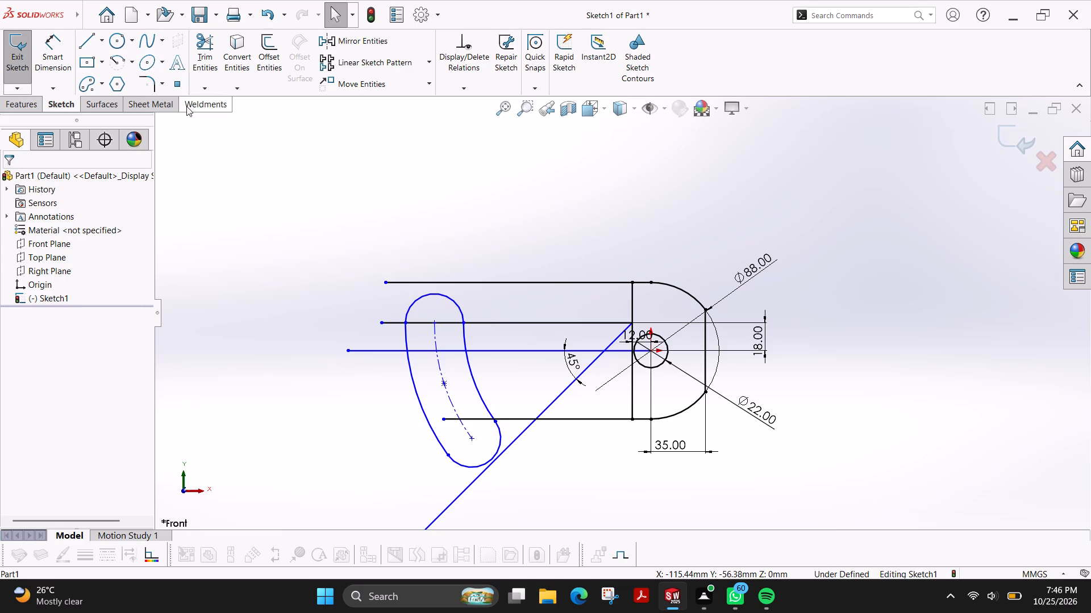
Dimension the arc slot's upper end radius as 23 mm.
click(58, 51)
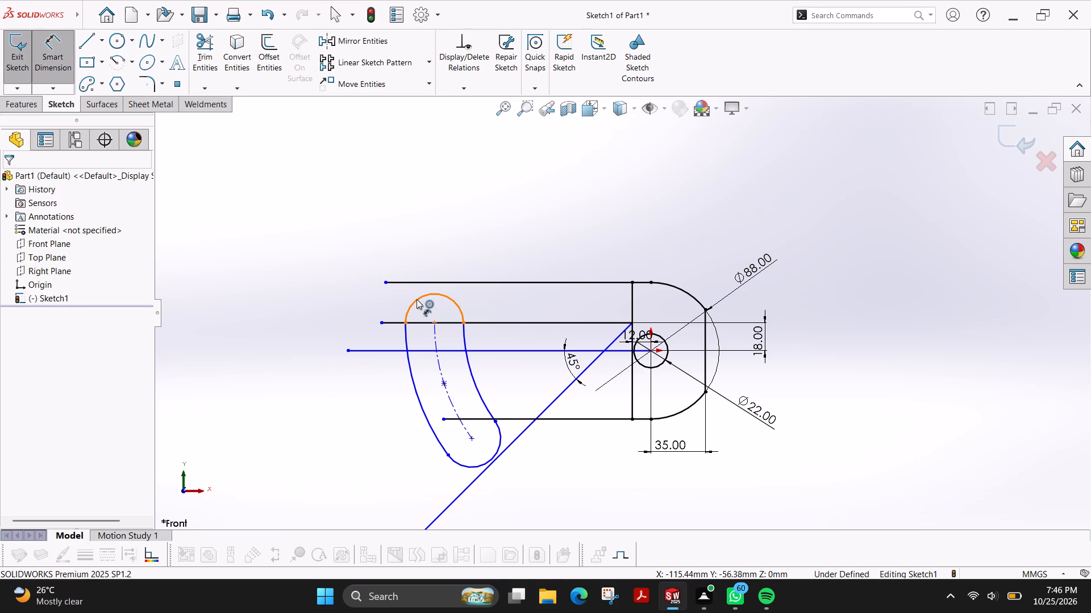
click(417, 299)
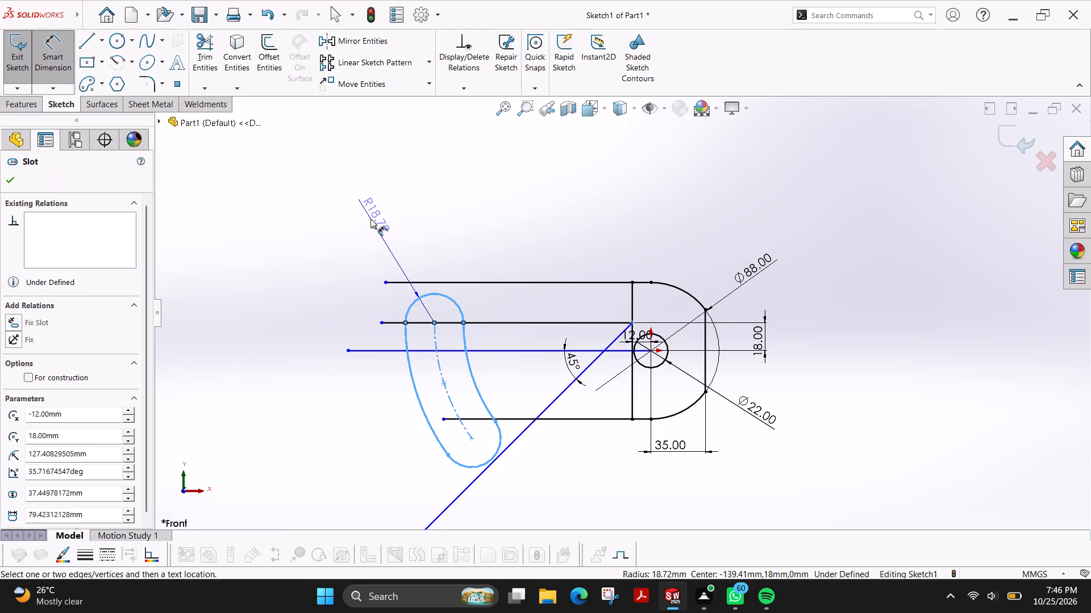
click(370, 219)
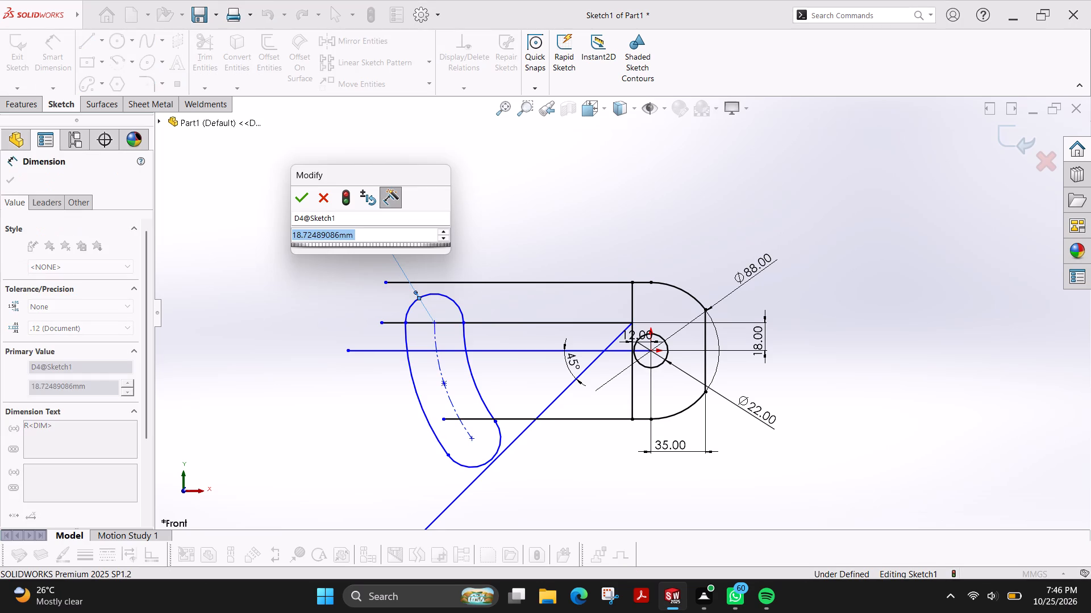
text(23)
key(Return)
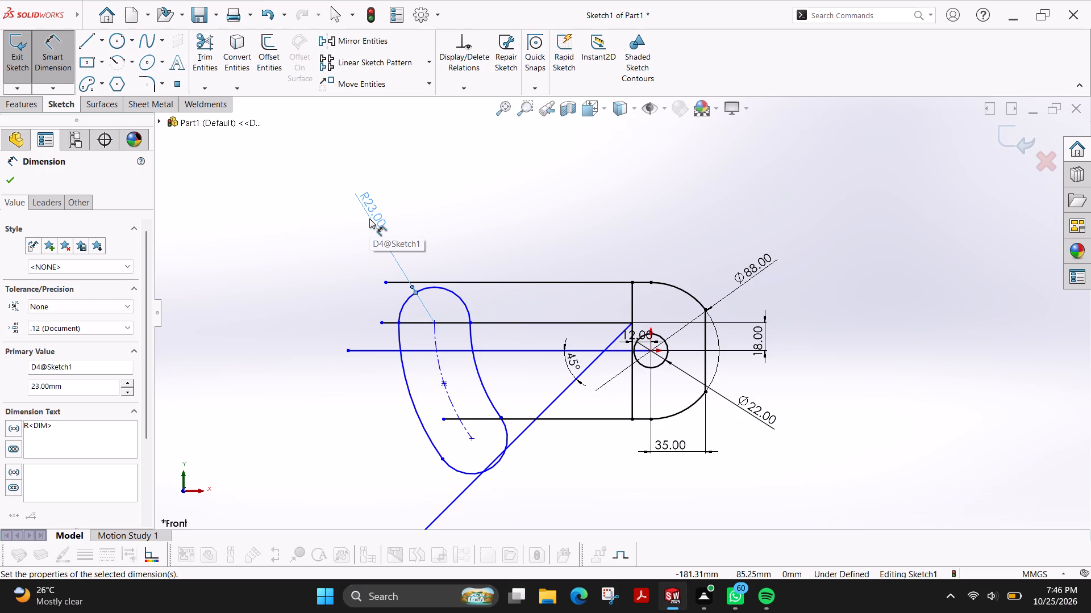
Undo the sketch edits back to the first undimensioned circle at the origin.
key(ctrl+z)
key(ctrl+z)
key(ctrl+z)
key(ctrl+z)
key(ctrl+z)
key(ctrl+z)
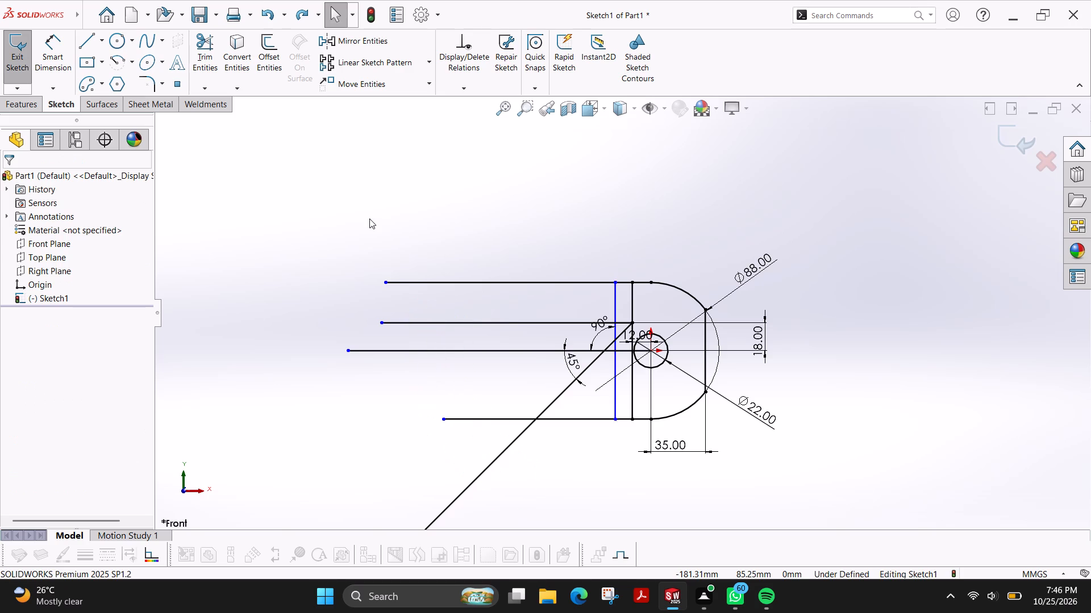
key(ctrl+z)
key(ctrl+z)
key(ctrl+z)
key(ctrl+z)
key(ctrl+z)
key(ctrl+z)
key(ctrl+z)
key(ctrl+z)
key(ctrl+z)
key(ctrl+z)
key(ctrl+z)
key(ctrl+z)
key(ctrl+z)
key(ctrl+z)
key(ctrl+z)
key(ctrl+z)
key(ctrl+z)
key(ctrl+z)
key(ctrl+z)
key(ctrl+z)
key(ctrl+z)
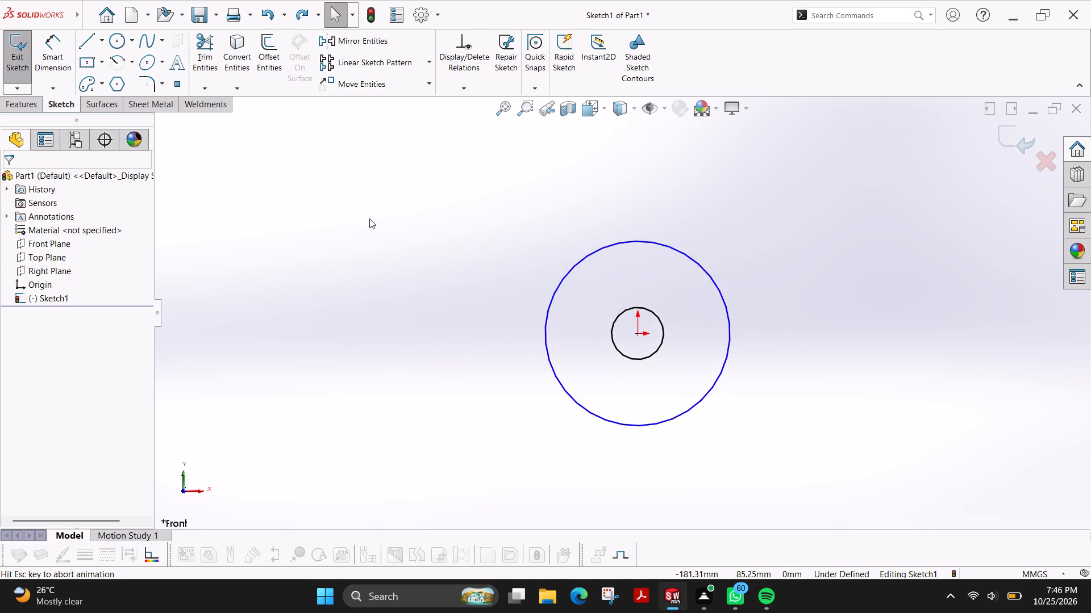
Sketch a larger concentric circle about 88 mm in diameter centred on the origin.
click(118, 50)
click(622, 314)
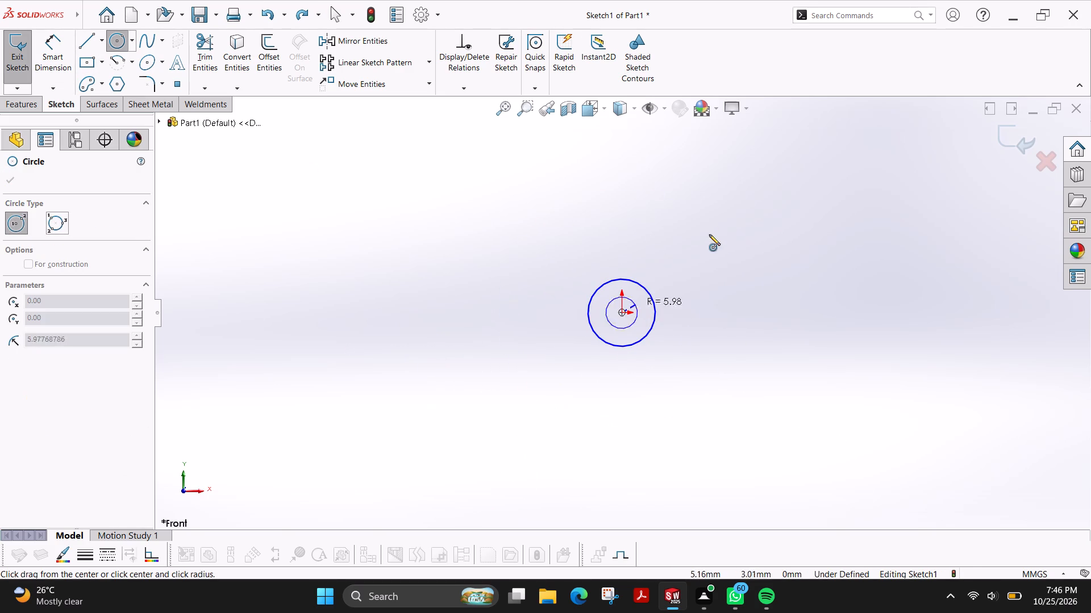
click(724, 225)
click(10, 175)
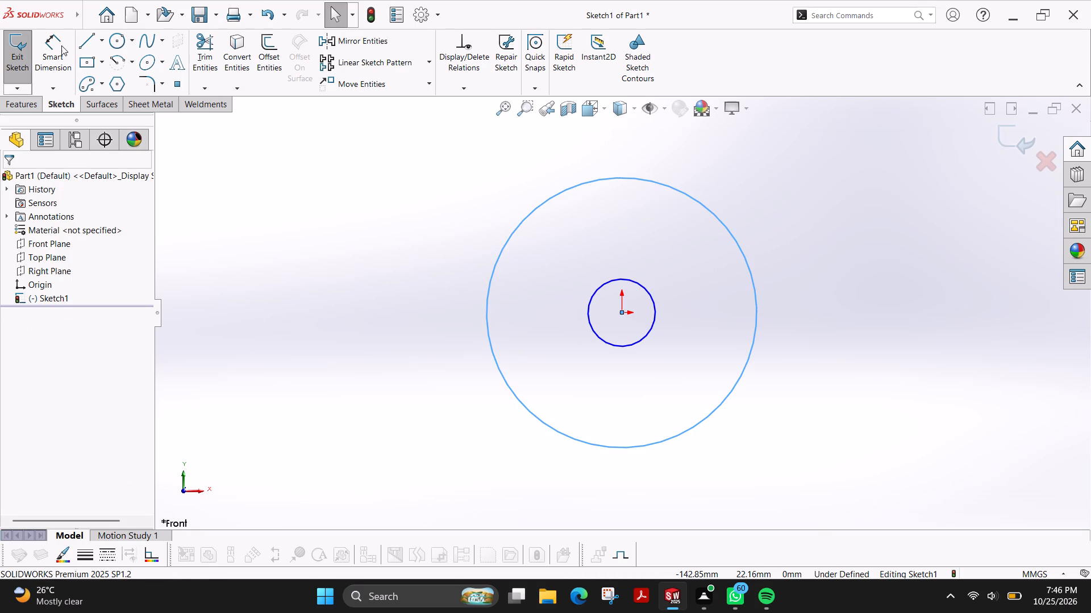
Dimension the inner circle's diameter as 22 mm.
click(61, 45)
scroll(689, 325, up, 3)
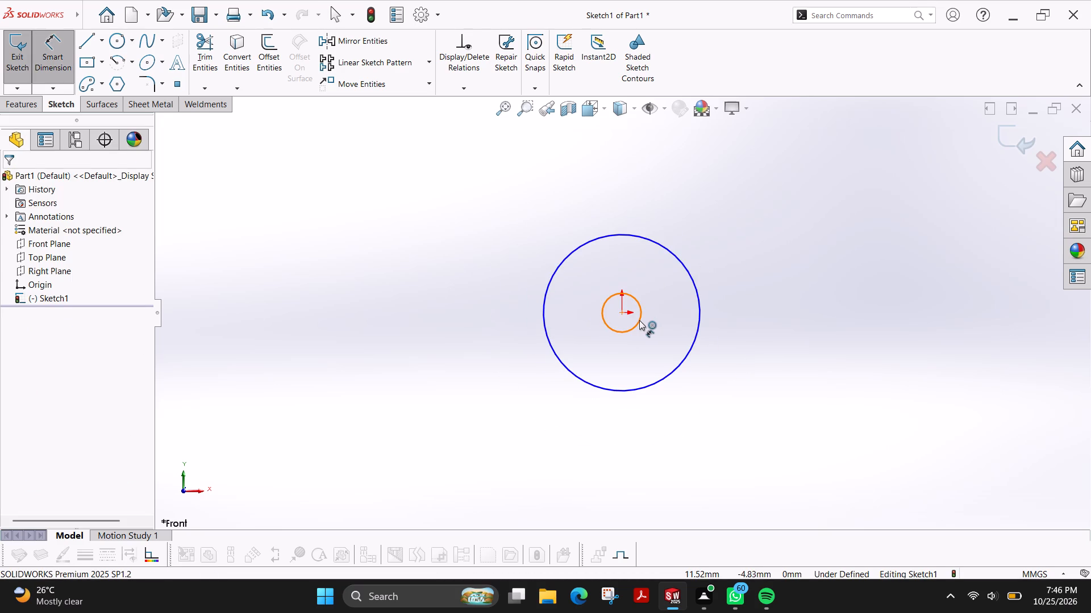
click(639, 320)
click(792, 447)
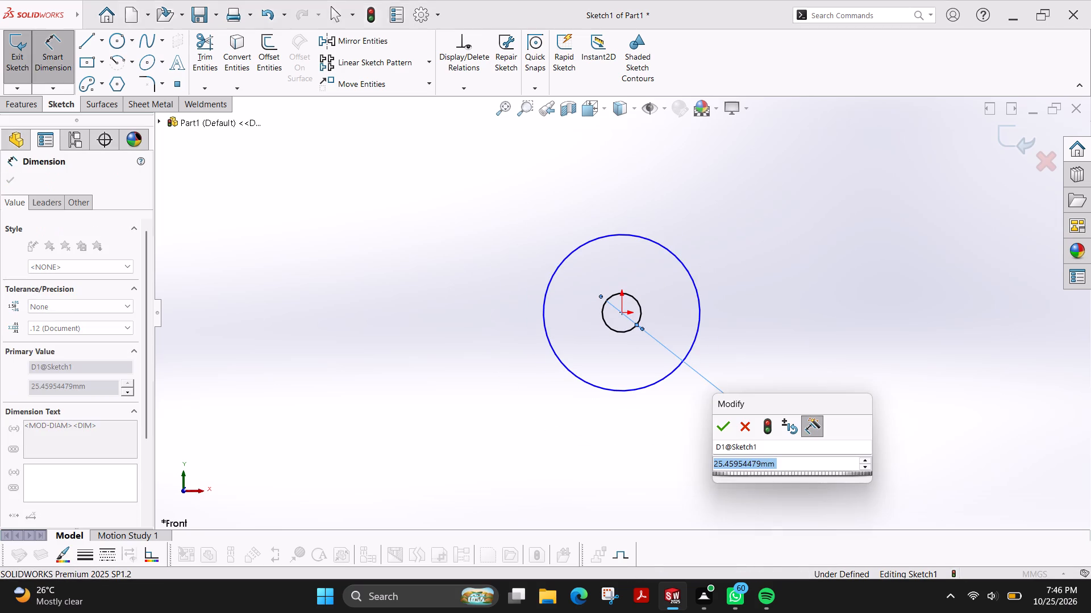
text(22)
key(Return)
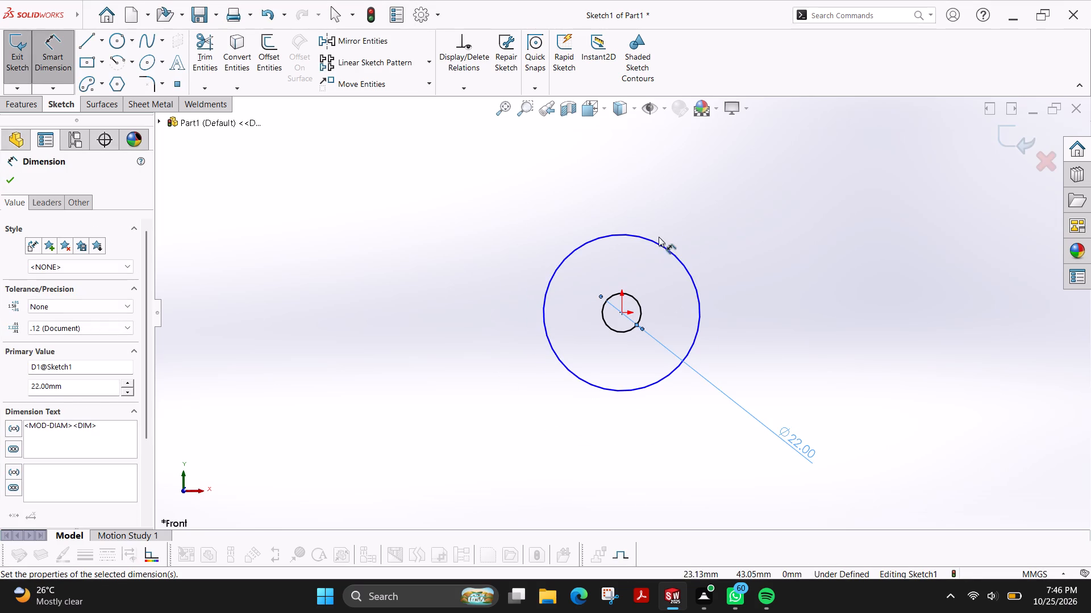
Dimension the outer circle's diameter as 88 mm.
click(658, 244)
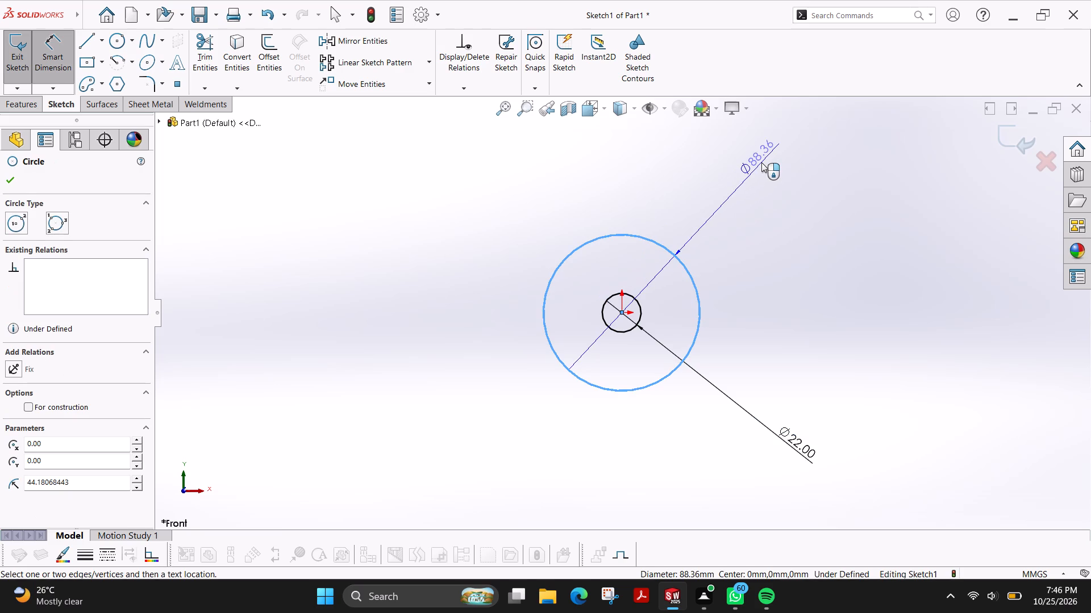
click(761, 162)
text(88)
key(Return)
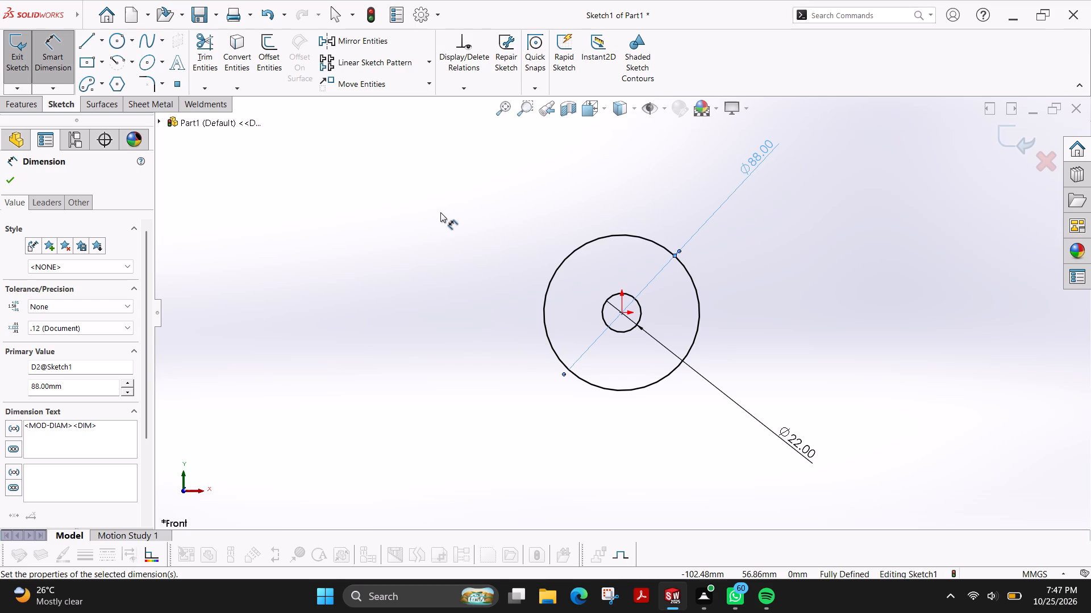
Sketch a horizontal line about 185 mm long, running leftward from the outer circle's top quadrant point.
click(89, 43)
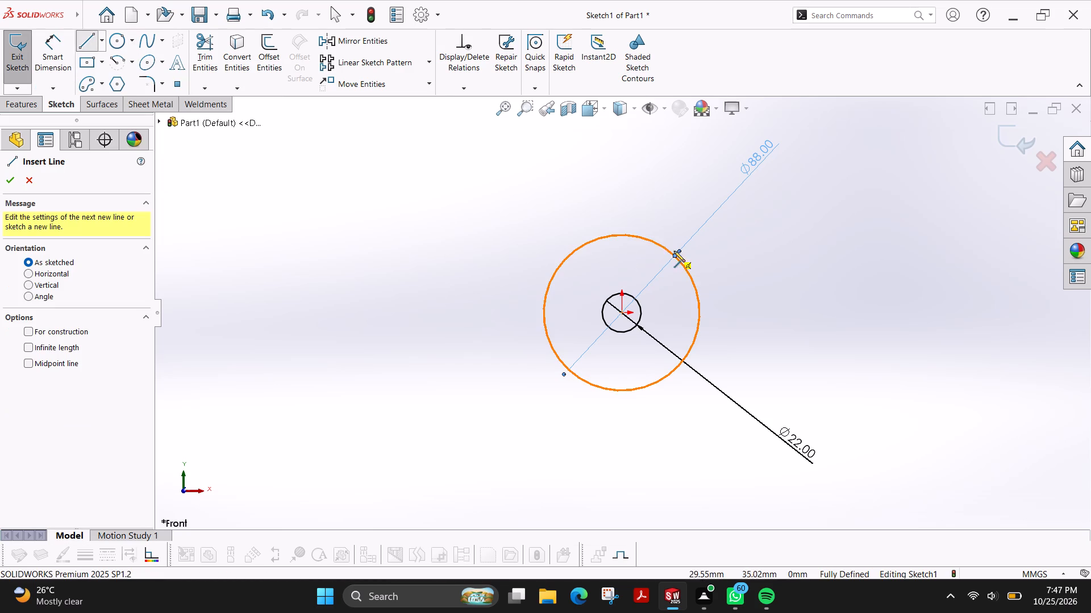
click(621, 236)
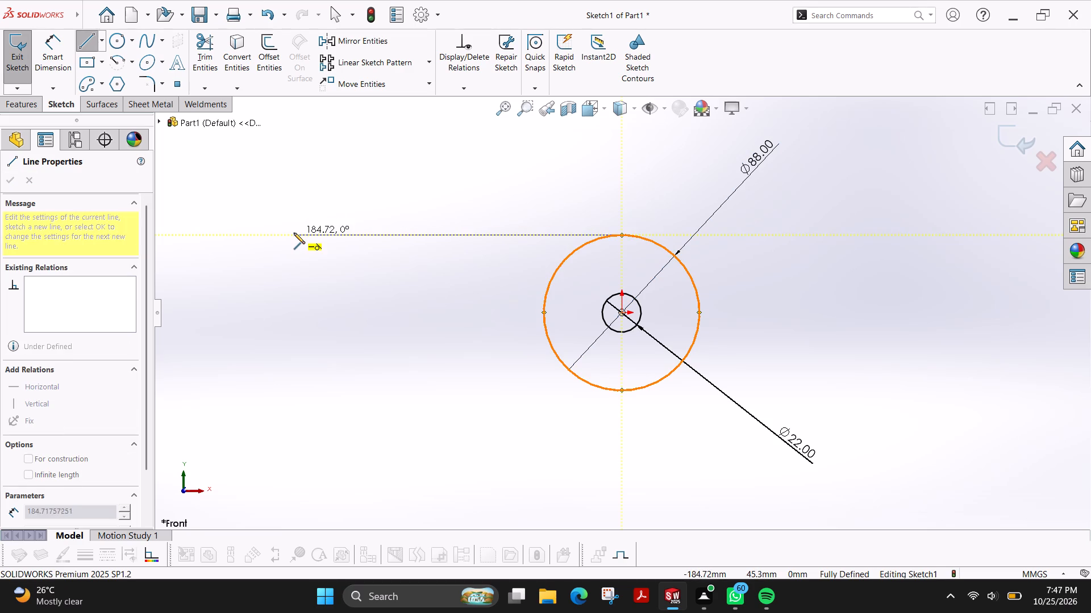
click(293, 233)
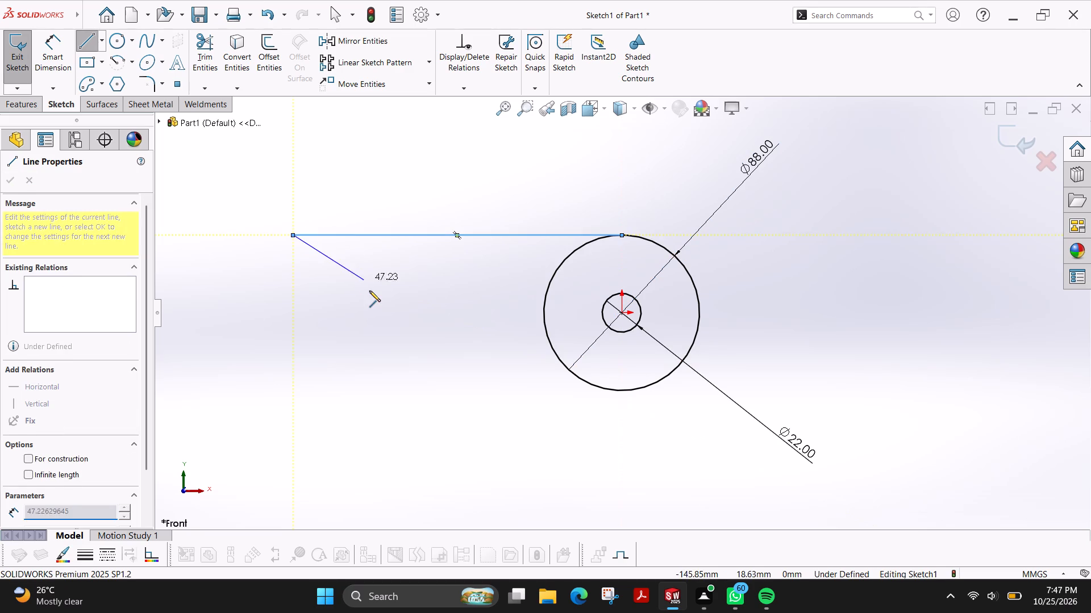
key(Escape)
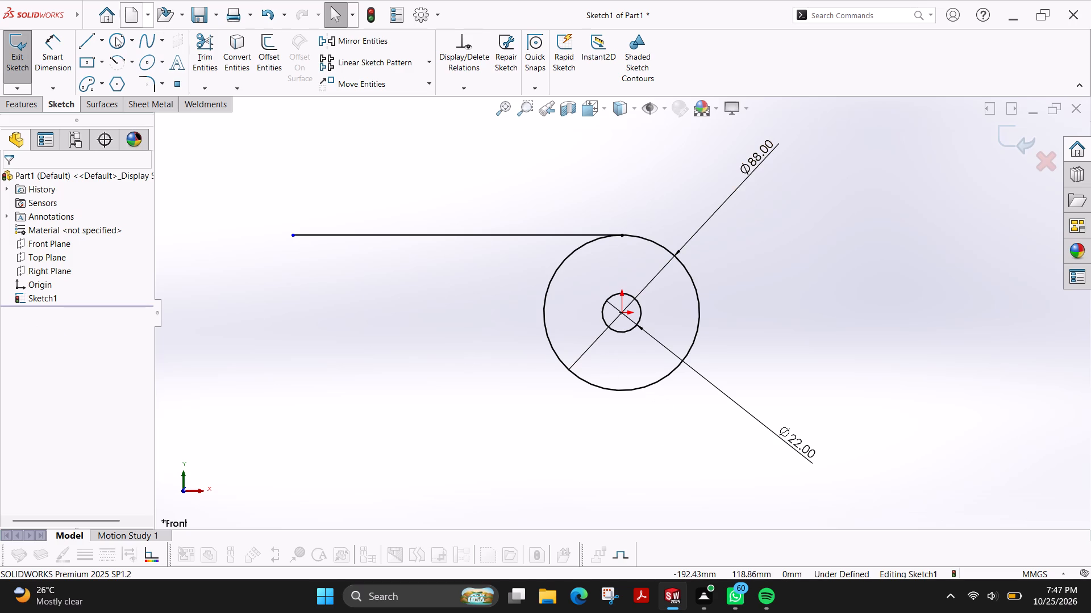
Sketch a horizontal line about 86 mm leftward from the outer circle's bottom quadrant point, continued by a line about 74 mm sloping down-left.
click(86, 47)
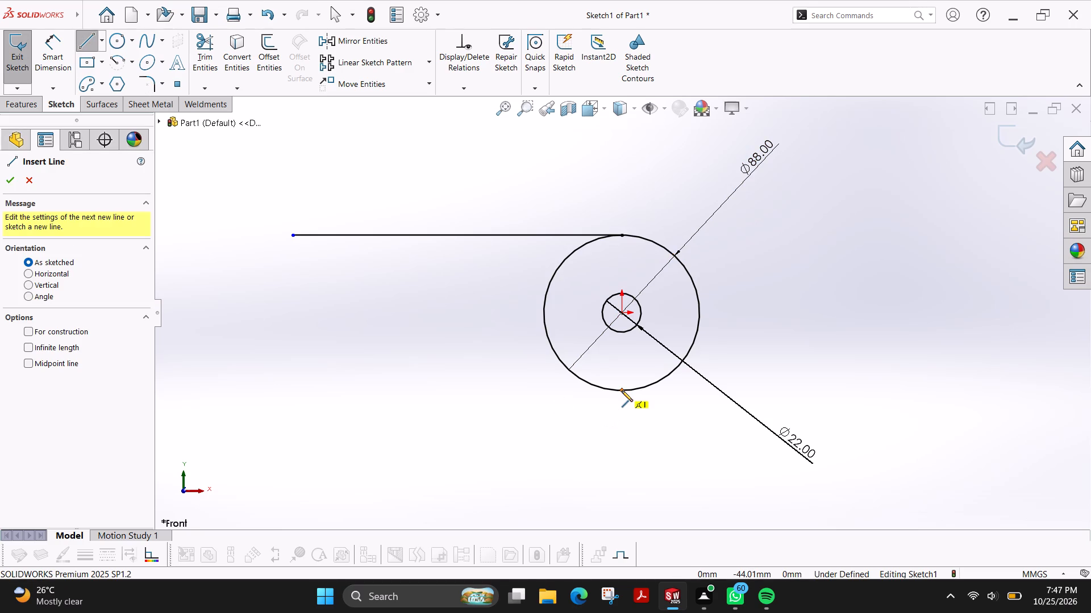
click(622, 391)
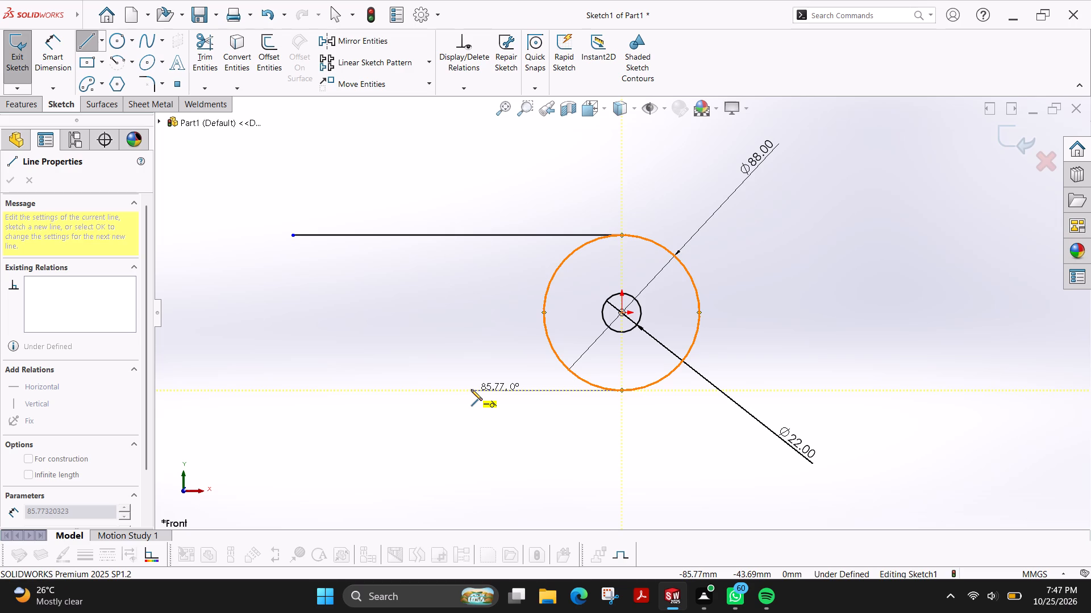
click(471, 389)
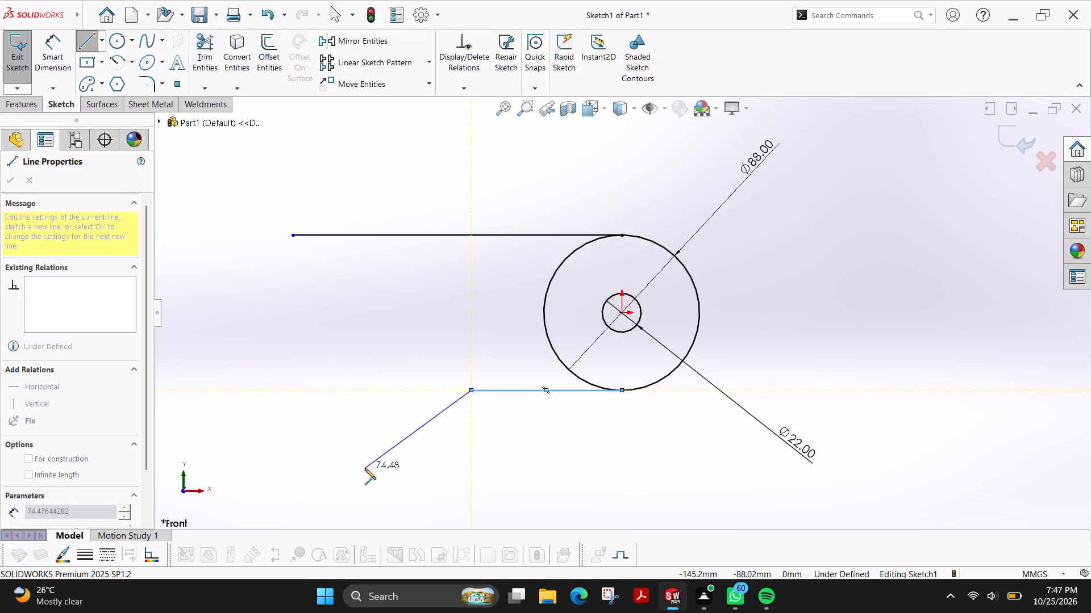
click(365, 465)
key(Escape)
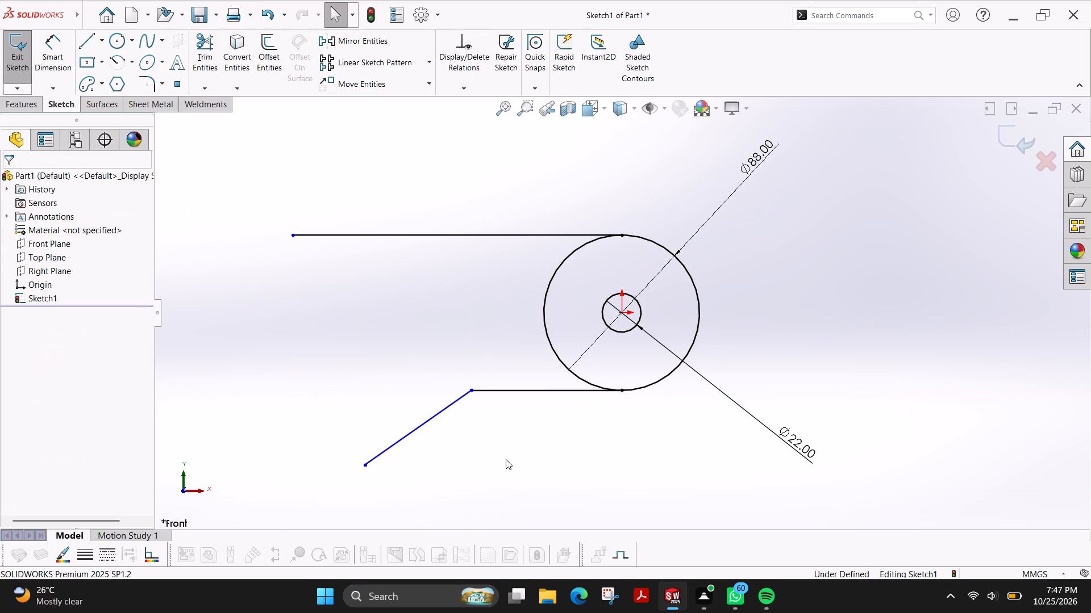
Sketch a horizontal midpoint construction line centred on the origin, extending about 204 mm to each side.
click(89, 41)
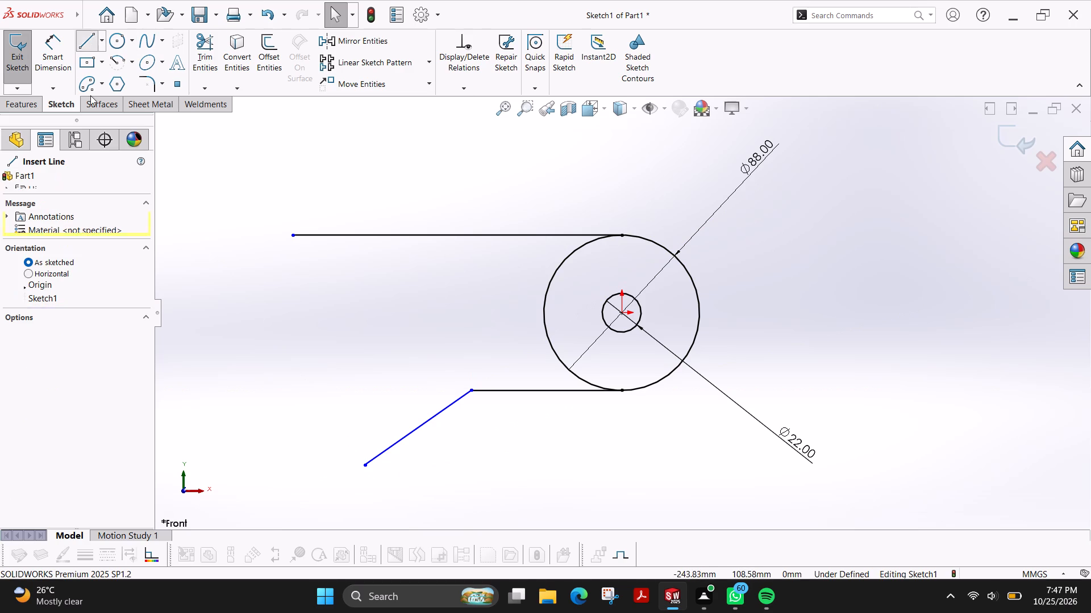
click(62, 366)
click(65, 332)
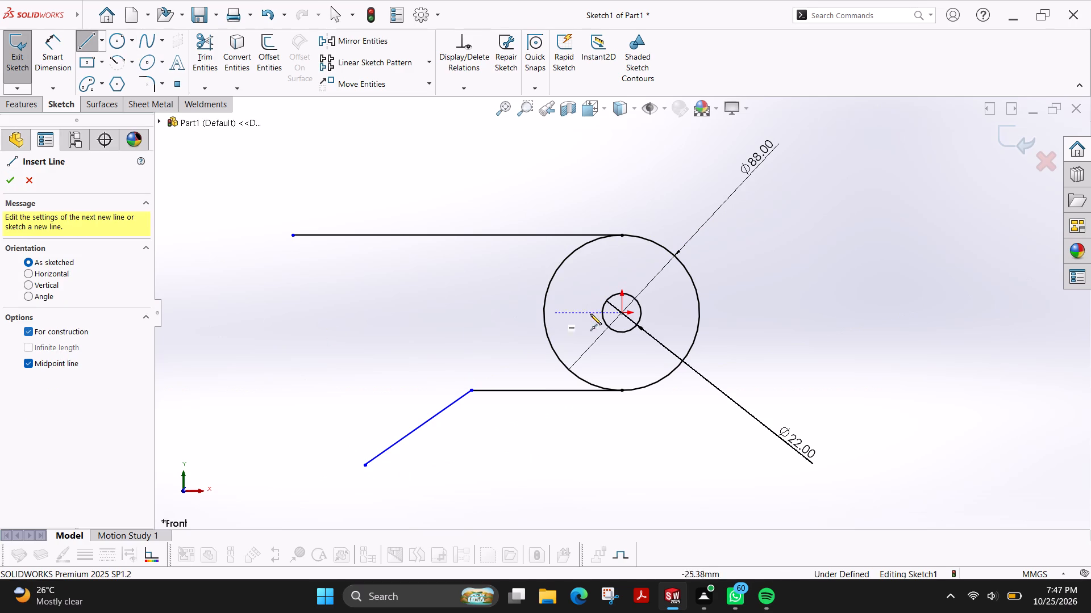
click(621, 314)
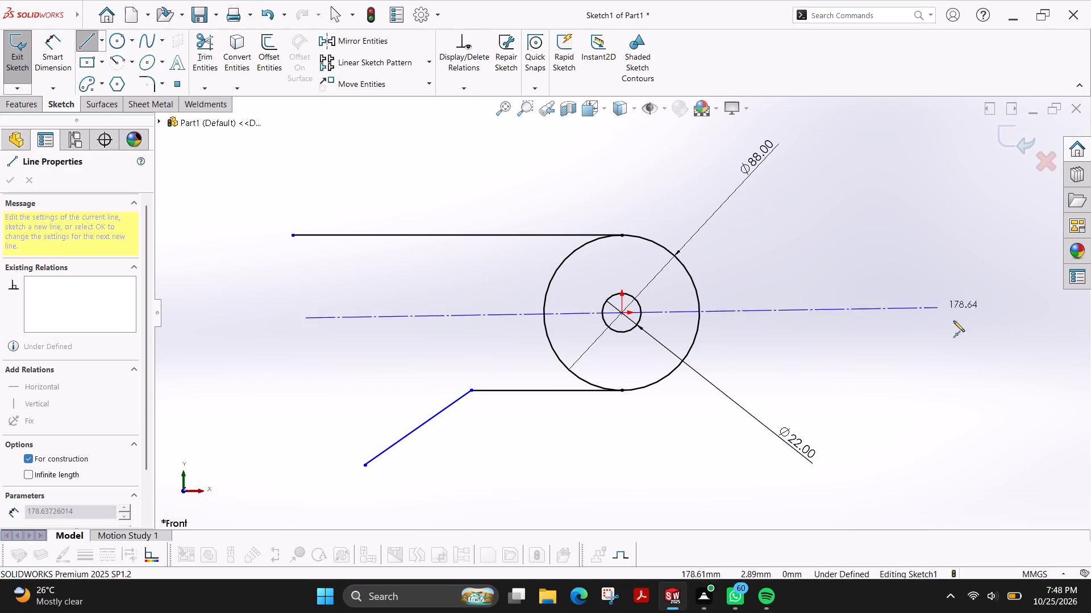
click(982, 311)
key(Escape)
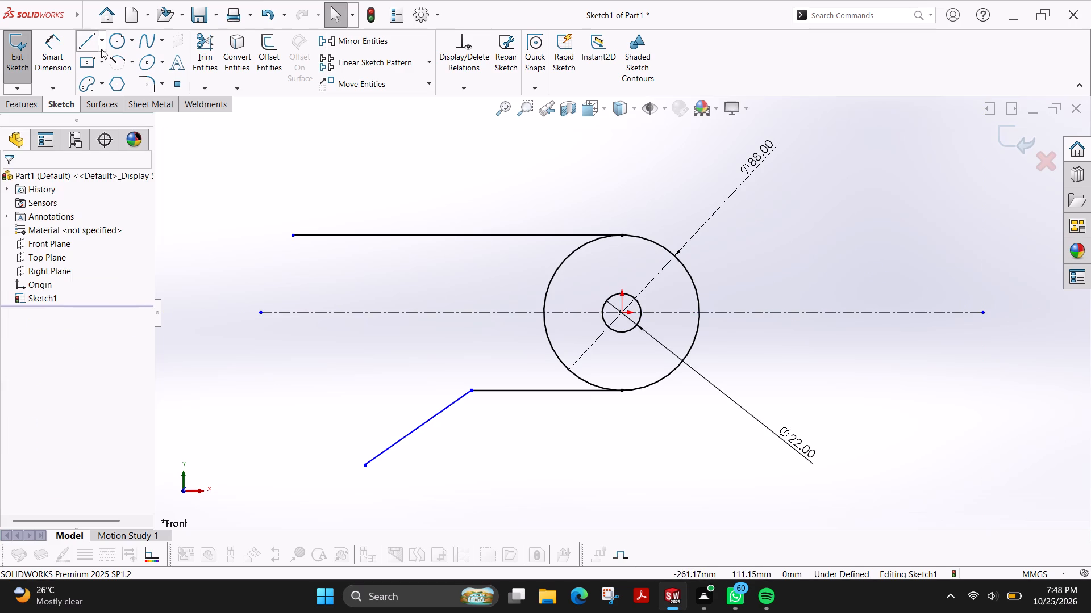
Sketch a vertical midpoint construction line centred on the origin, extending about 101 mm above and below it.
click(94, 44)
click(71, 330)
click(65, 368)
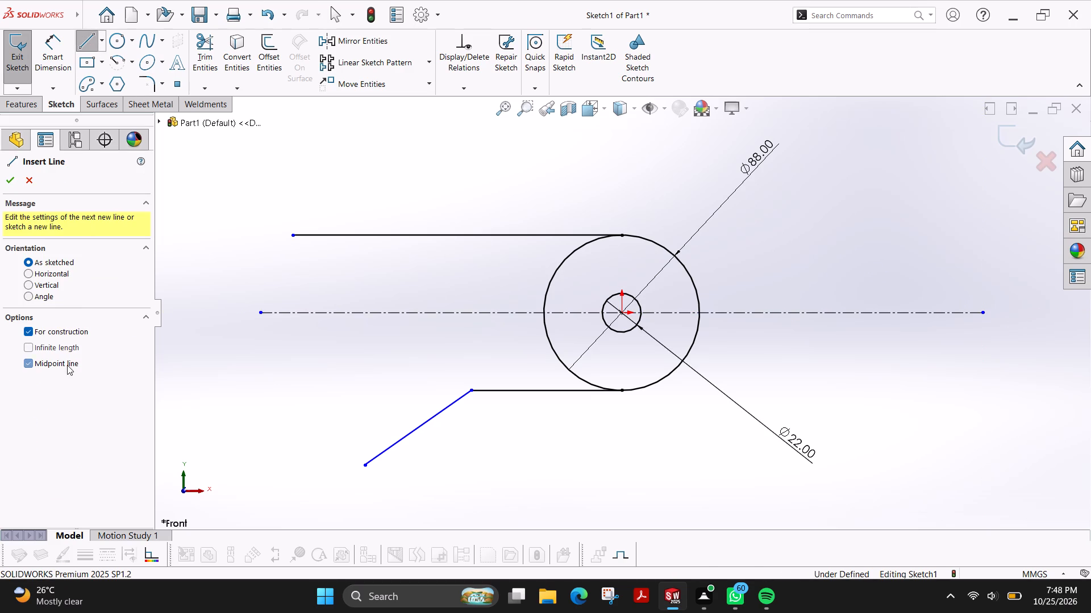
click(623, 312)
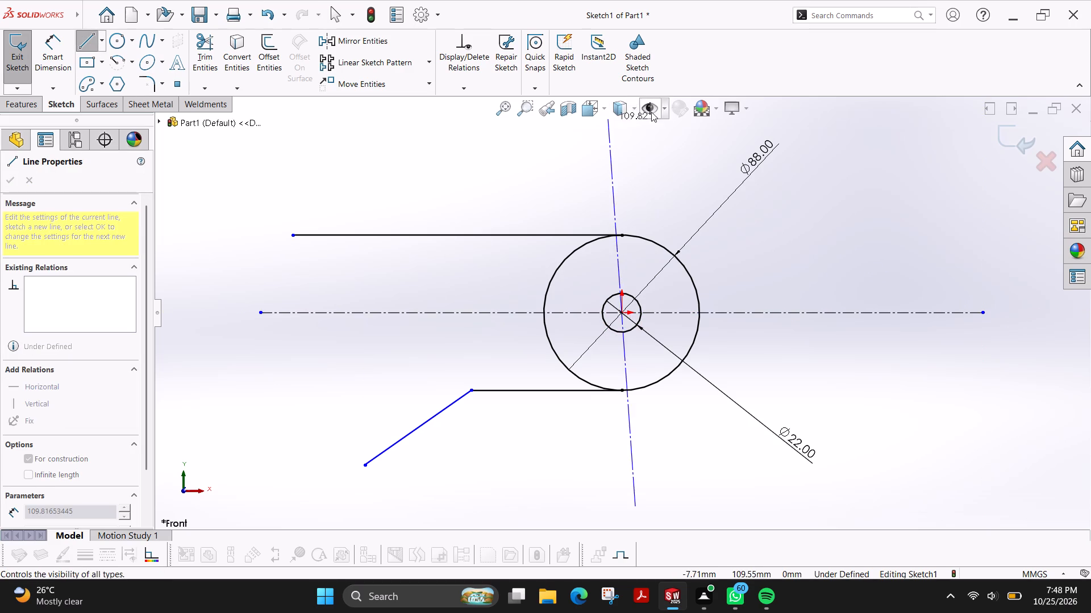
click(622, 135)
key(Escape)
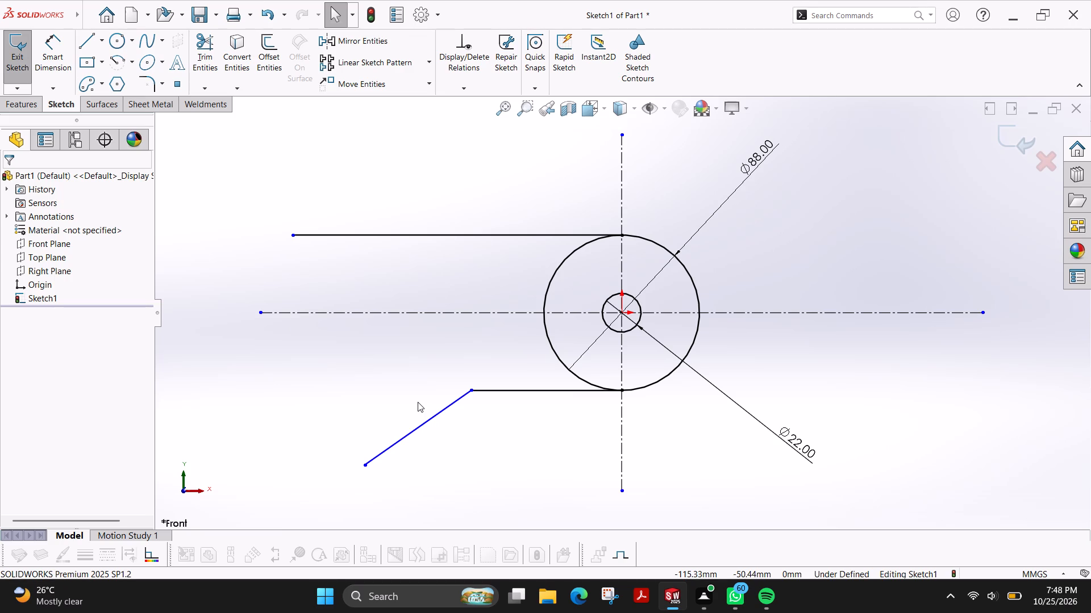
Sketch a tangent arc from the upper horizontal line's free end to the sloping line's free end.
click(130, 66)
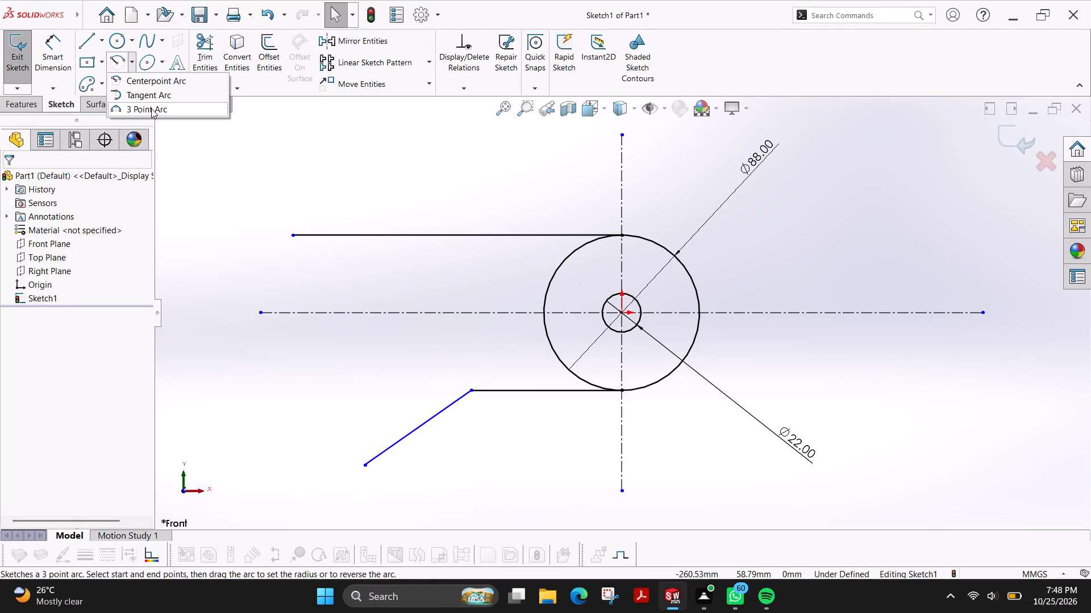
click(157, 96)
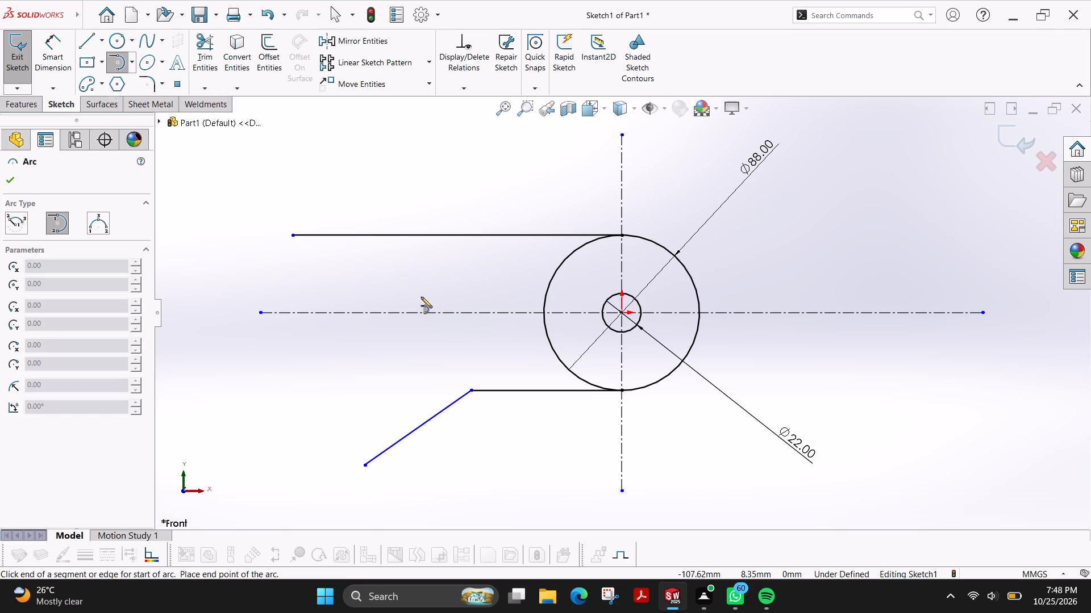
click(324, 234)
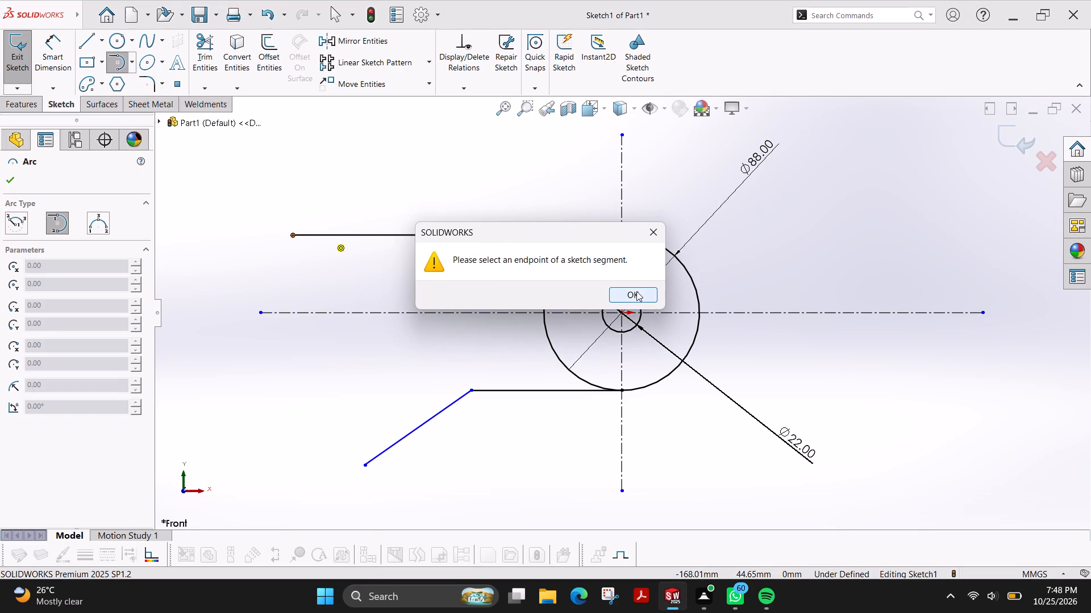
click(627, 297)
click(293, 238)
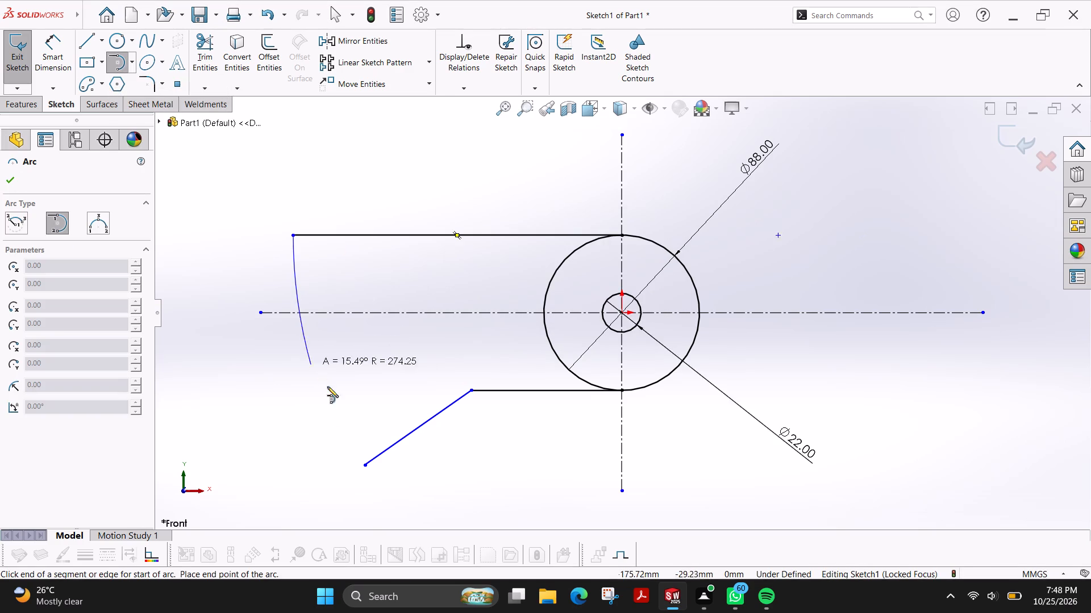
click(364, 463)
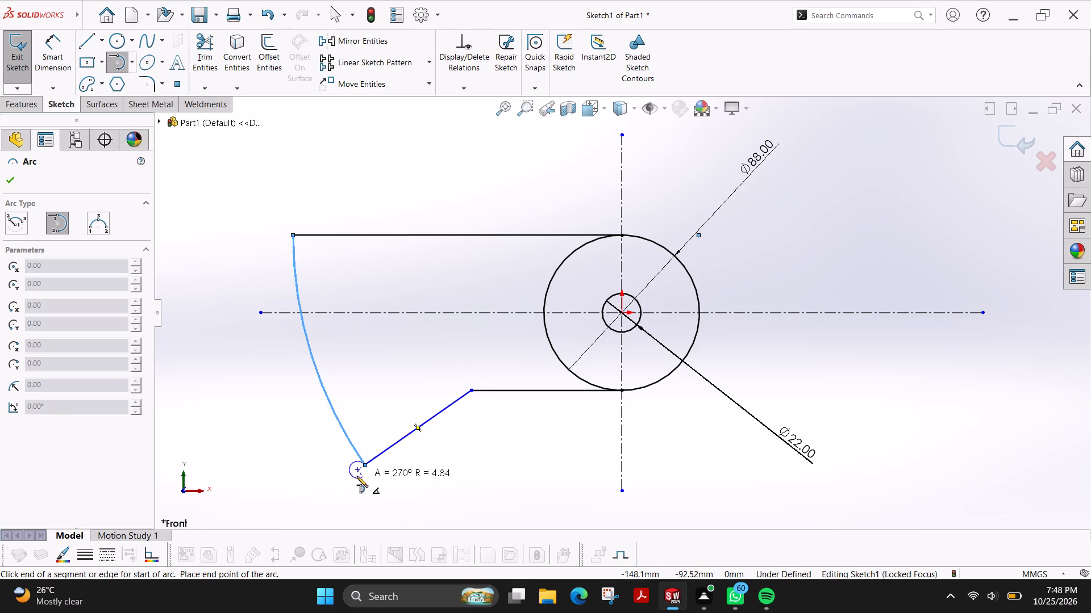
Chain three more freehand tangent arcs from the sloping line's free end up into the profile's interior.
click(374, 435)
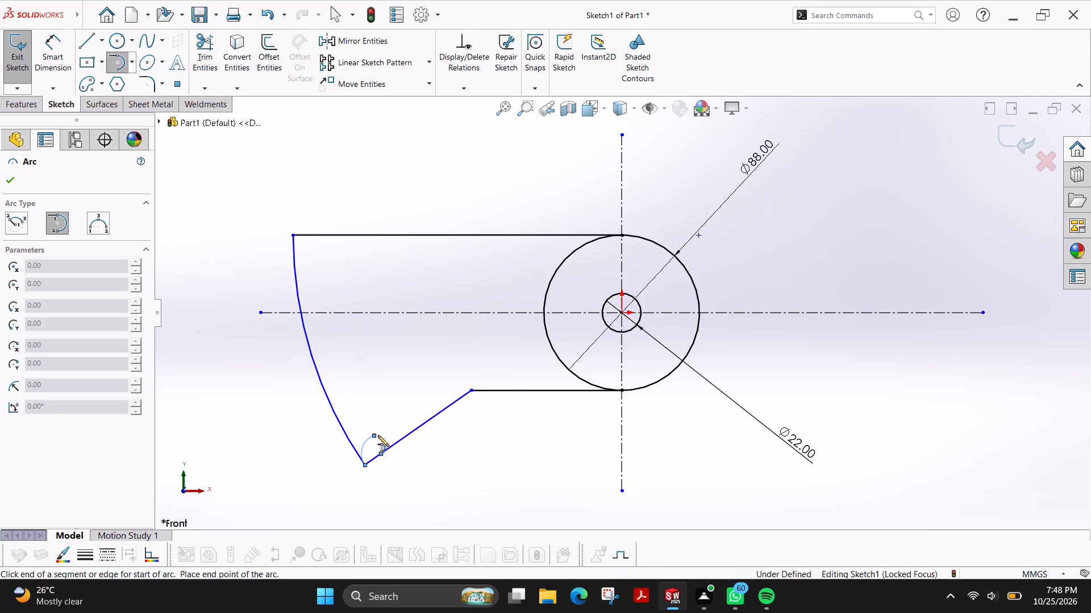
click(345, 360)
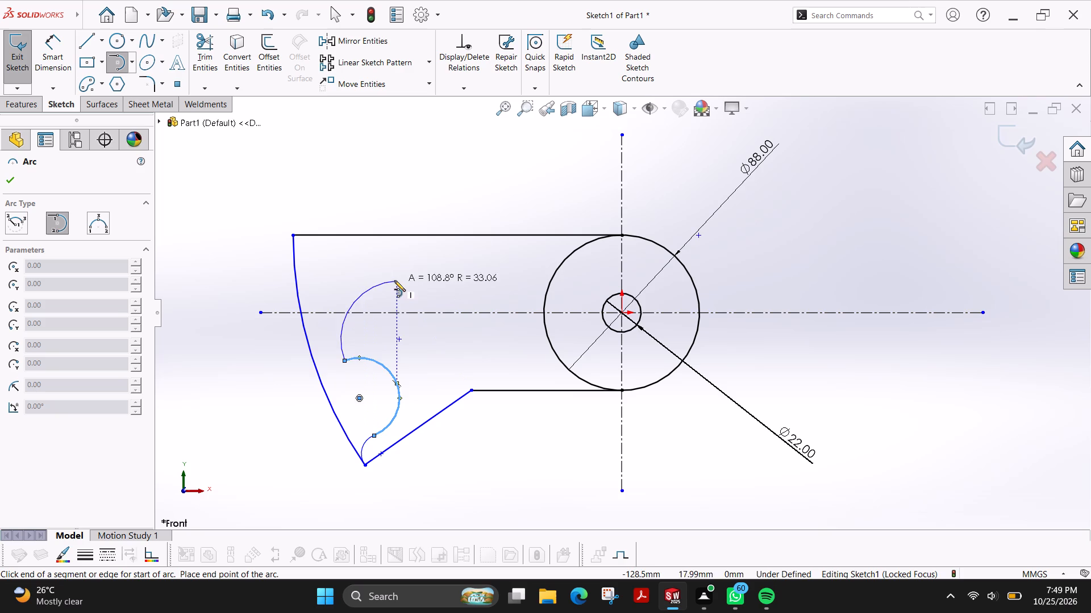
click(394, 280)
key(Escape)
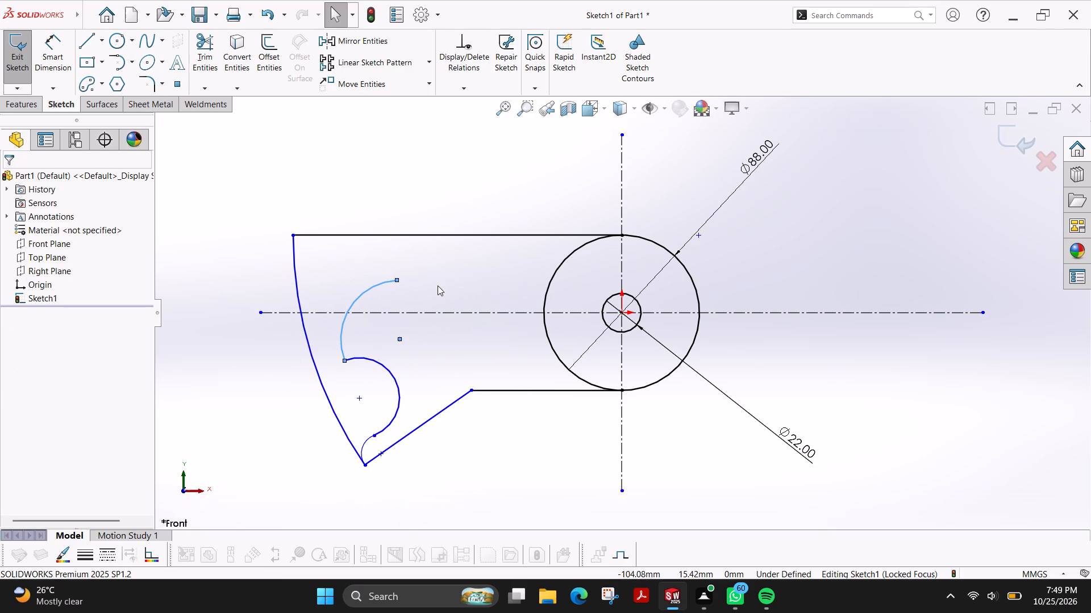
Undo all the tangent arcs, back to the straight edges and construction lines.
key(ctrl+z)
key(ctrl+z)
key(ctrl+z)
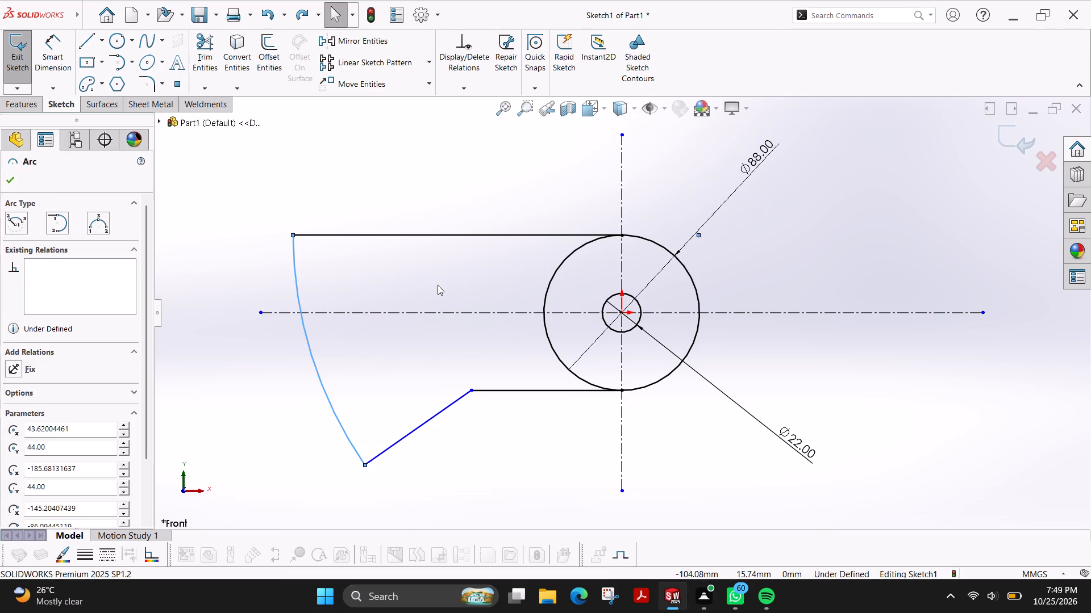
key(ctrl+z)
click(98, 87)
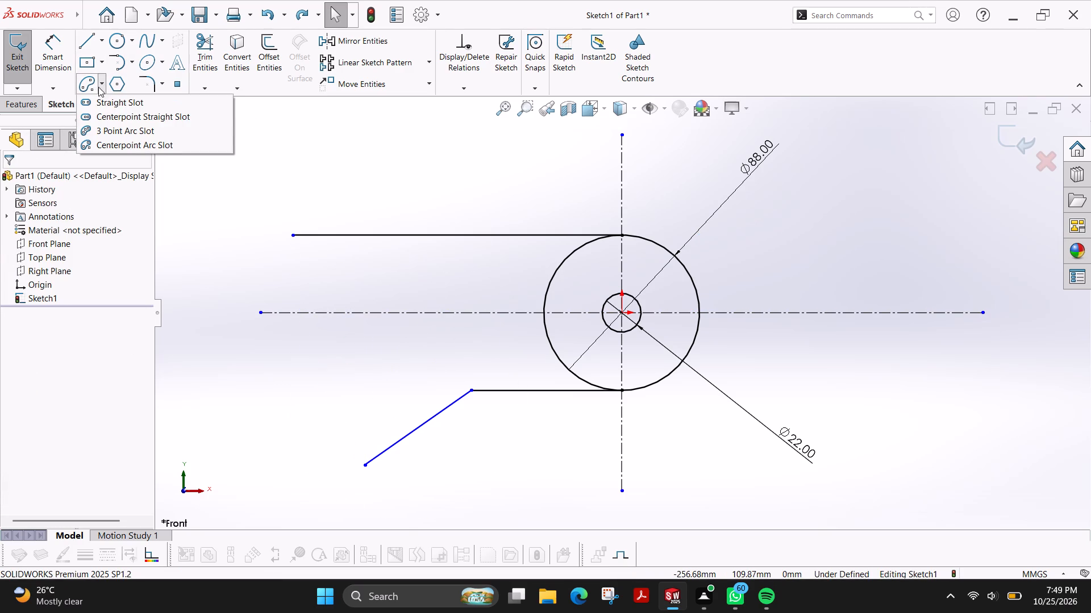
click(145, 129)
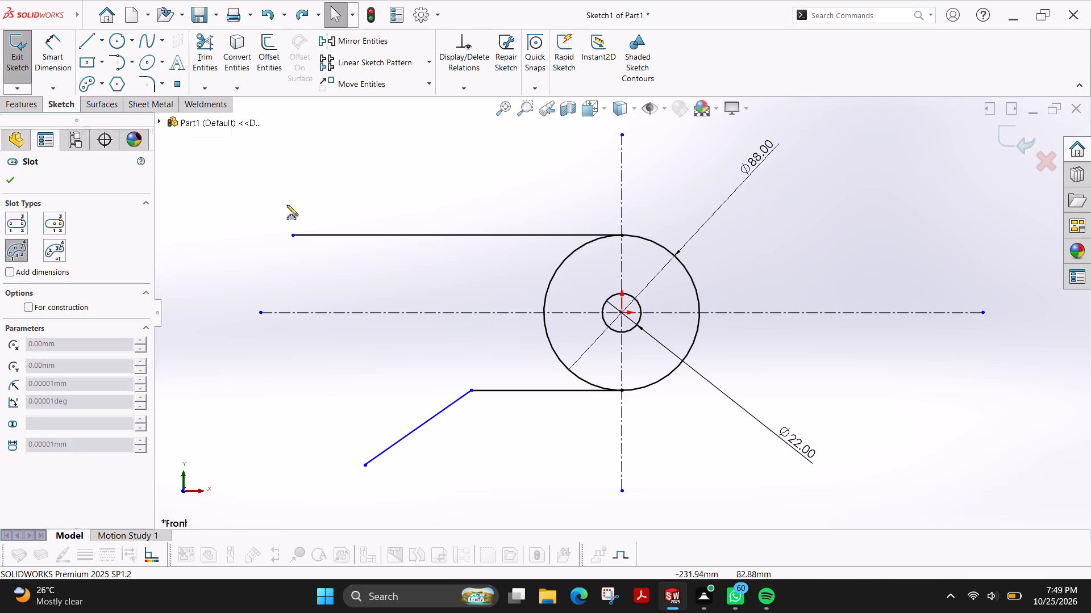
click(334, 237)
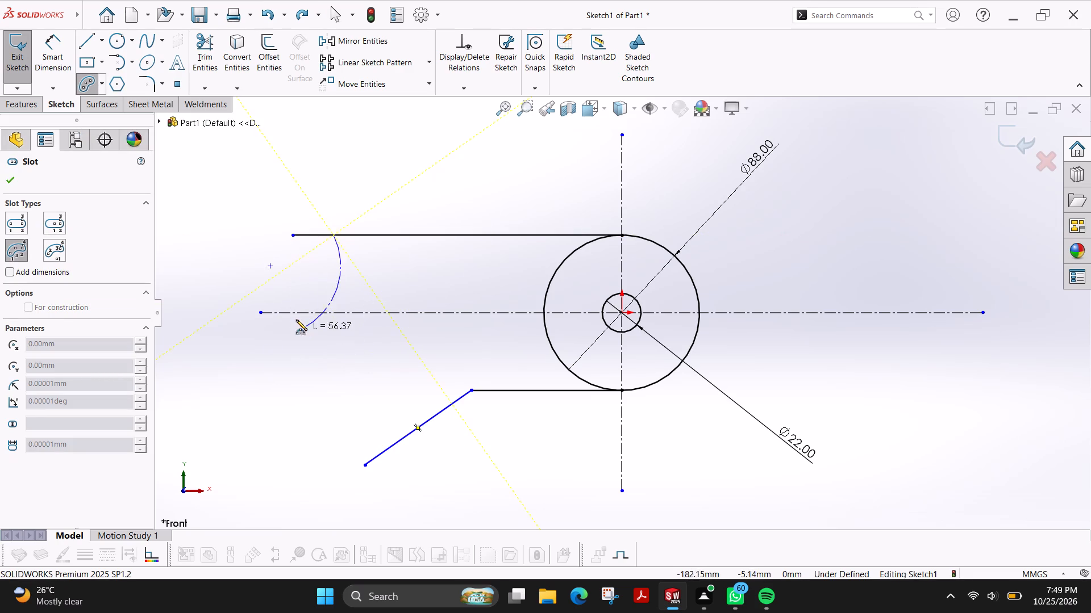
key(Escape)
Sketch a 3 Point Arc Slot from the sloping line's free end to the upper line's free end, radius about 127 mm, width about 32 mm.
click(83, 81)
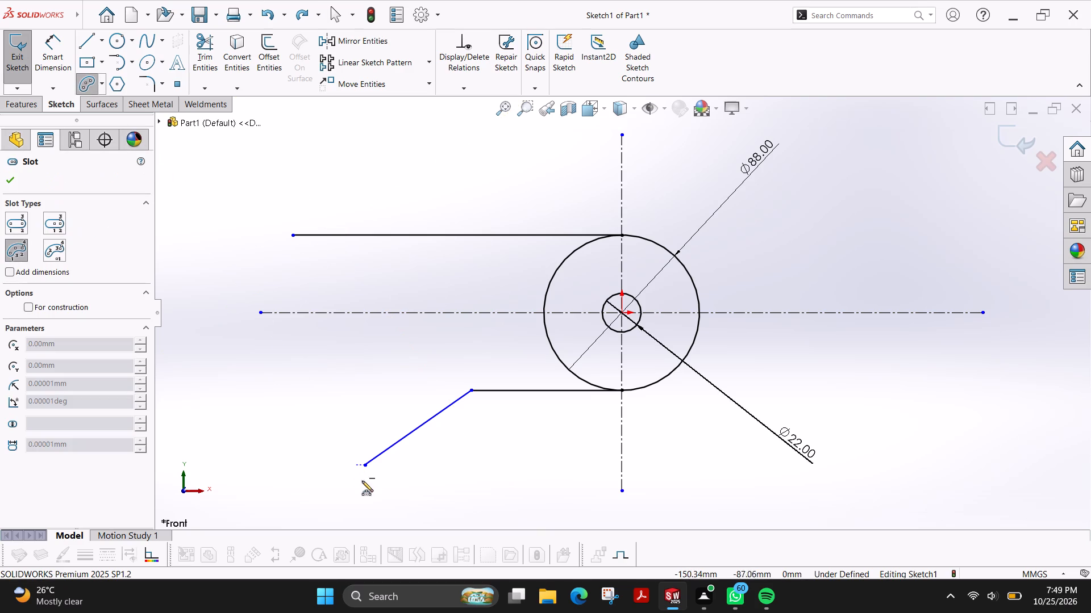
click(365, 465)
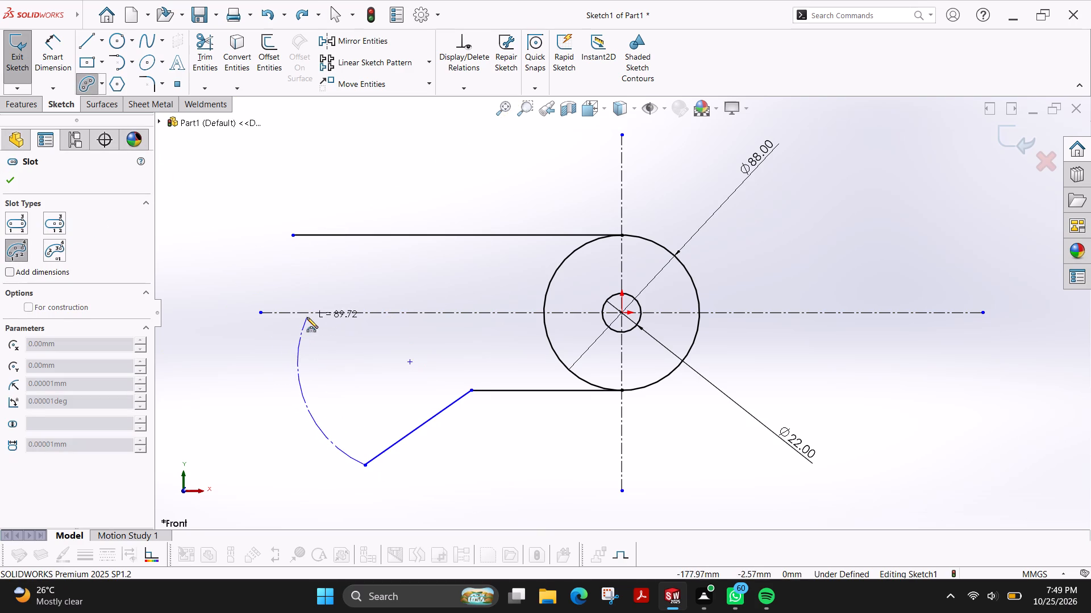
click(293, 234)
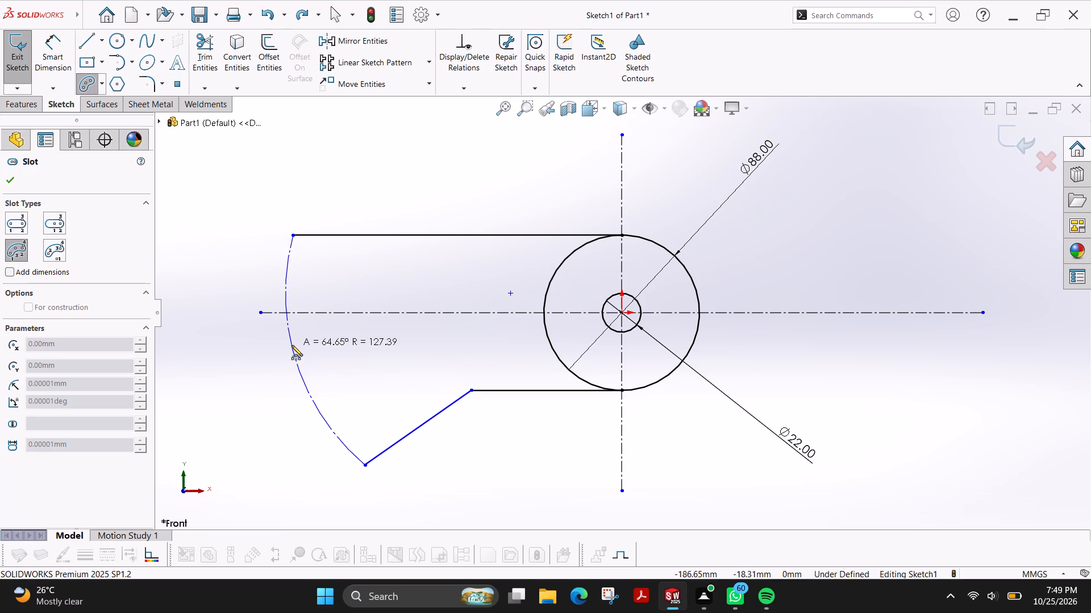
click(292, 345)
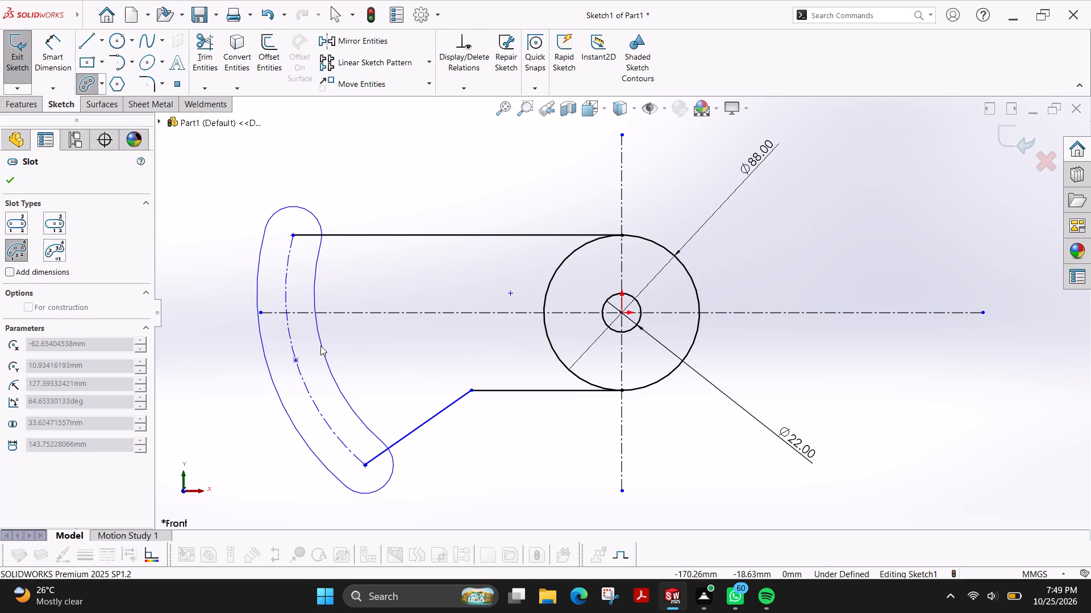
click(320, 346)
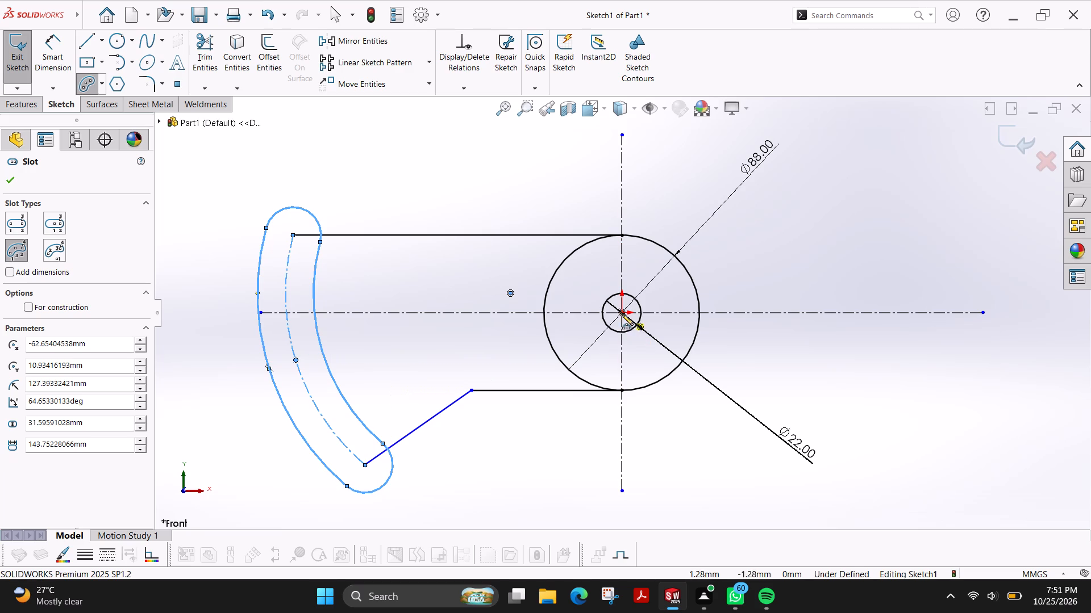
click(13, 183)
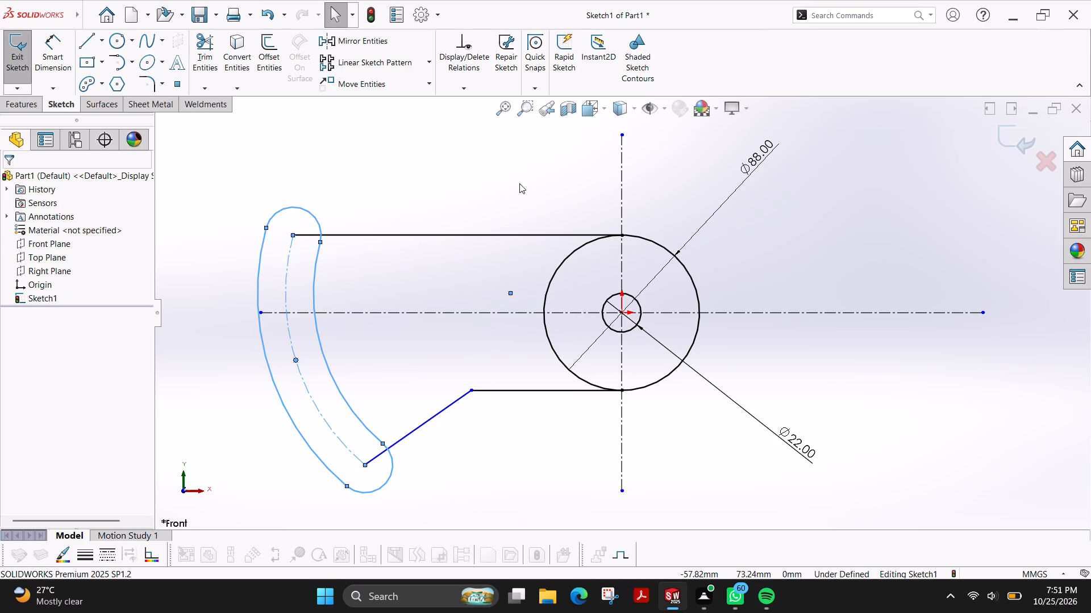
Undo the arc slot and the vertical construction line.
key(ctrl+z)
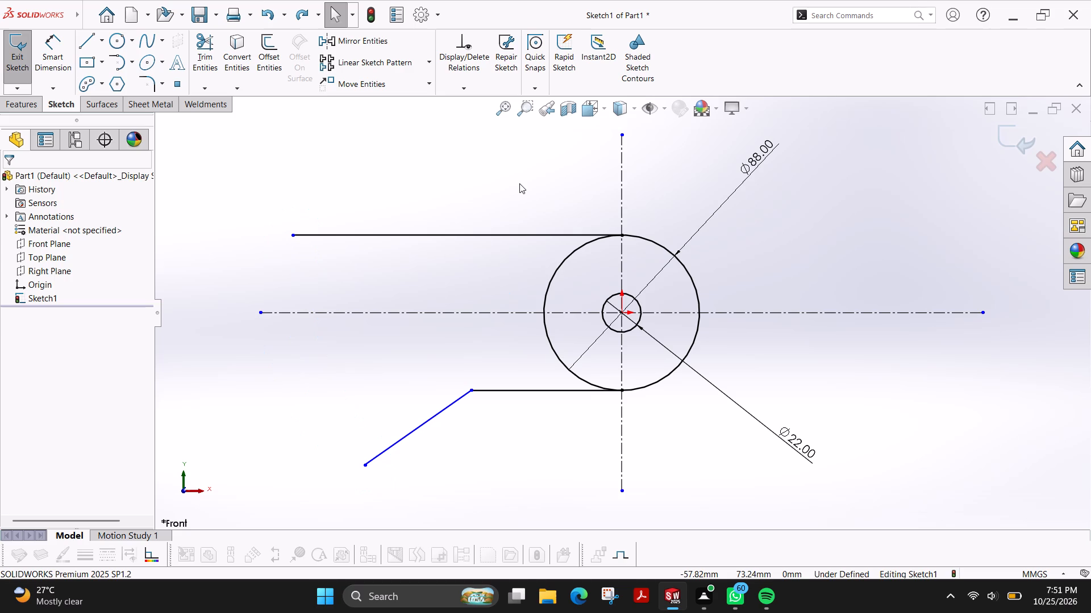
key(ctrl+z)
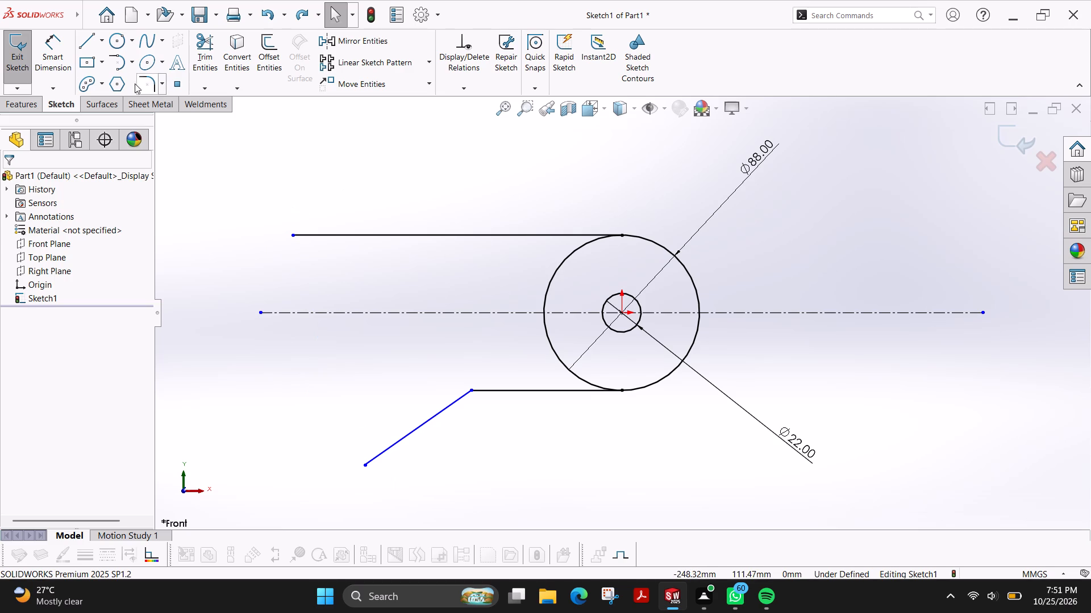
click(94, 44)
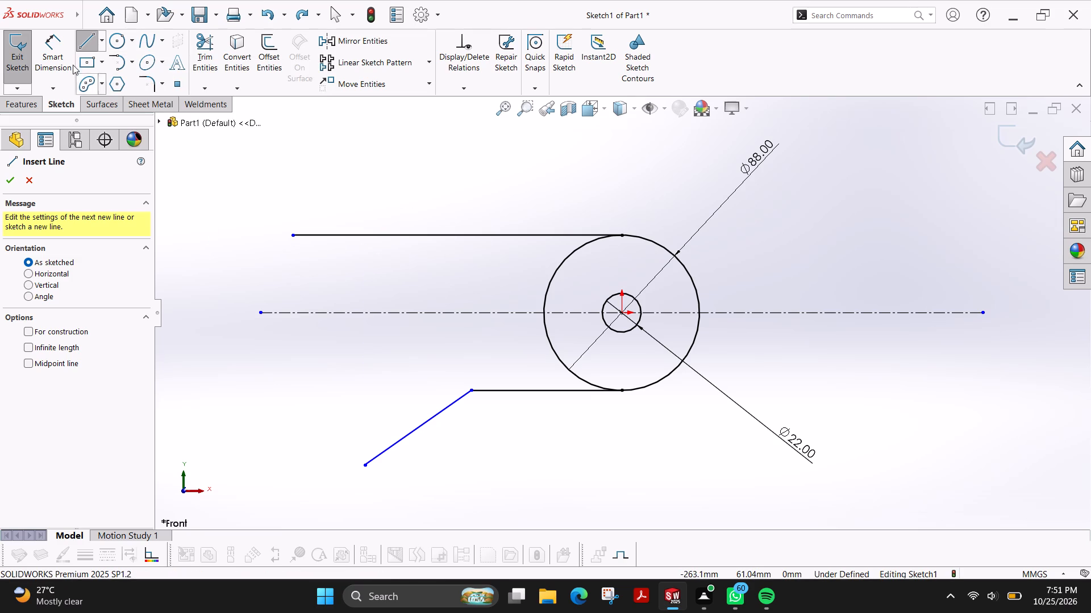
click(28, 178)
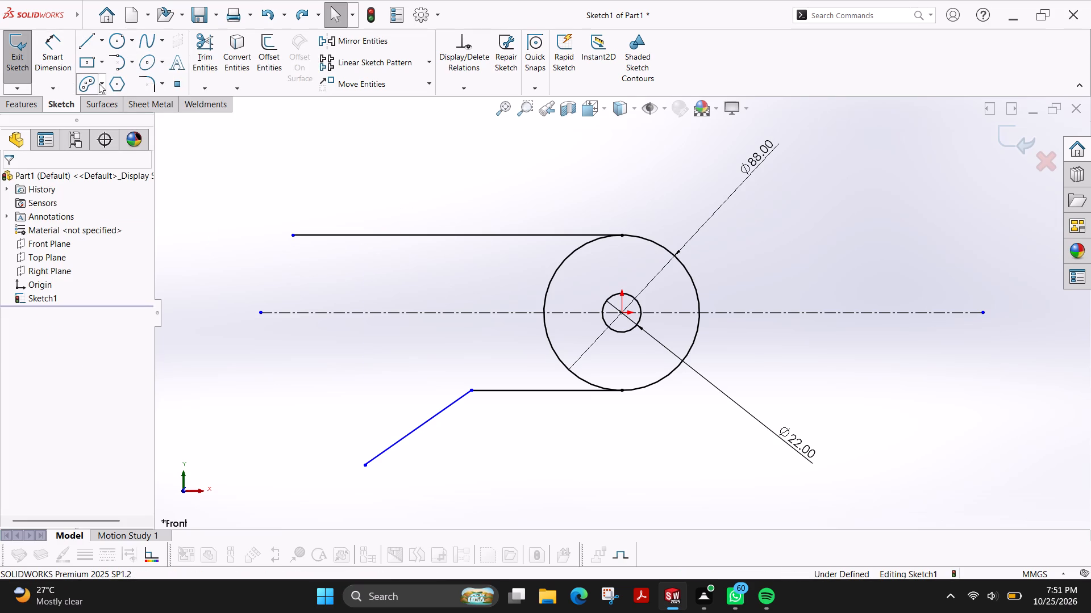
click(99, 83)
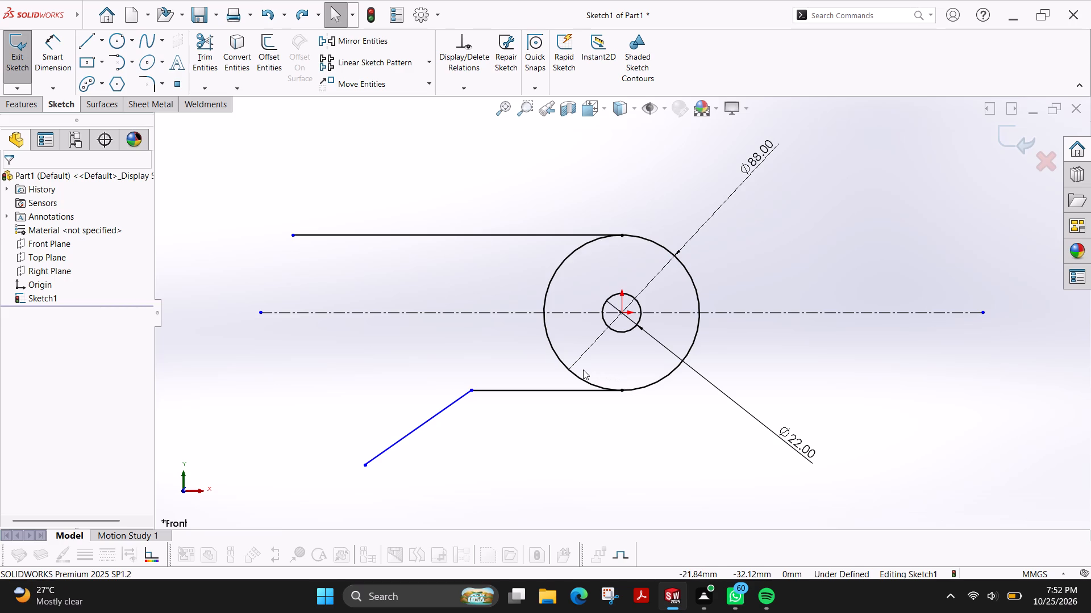
Sketch two vertical lines crossing the 88 mm circle, about 146 mm long right of its centre and about 174 mm long left of it.
click(90, 46)
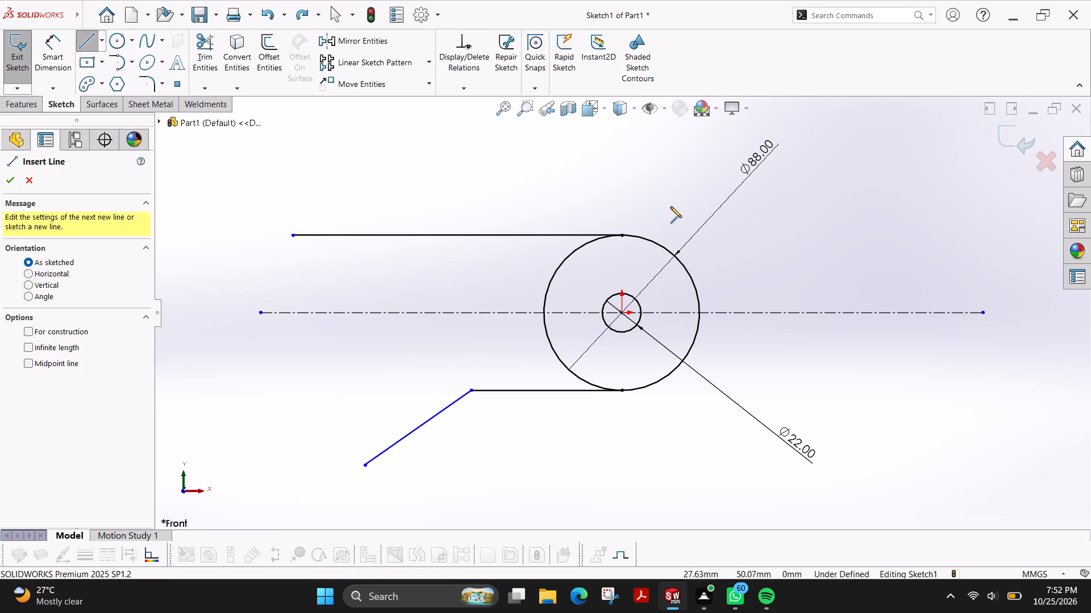
click(671, 207)
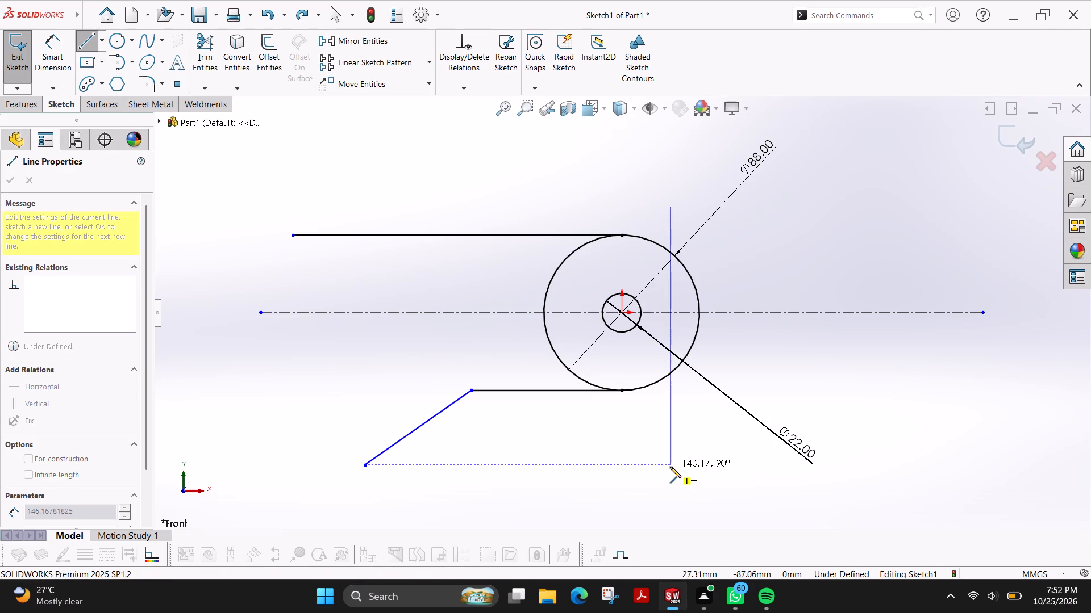
click(670, 467)
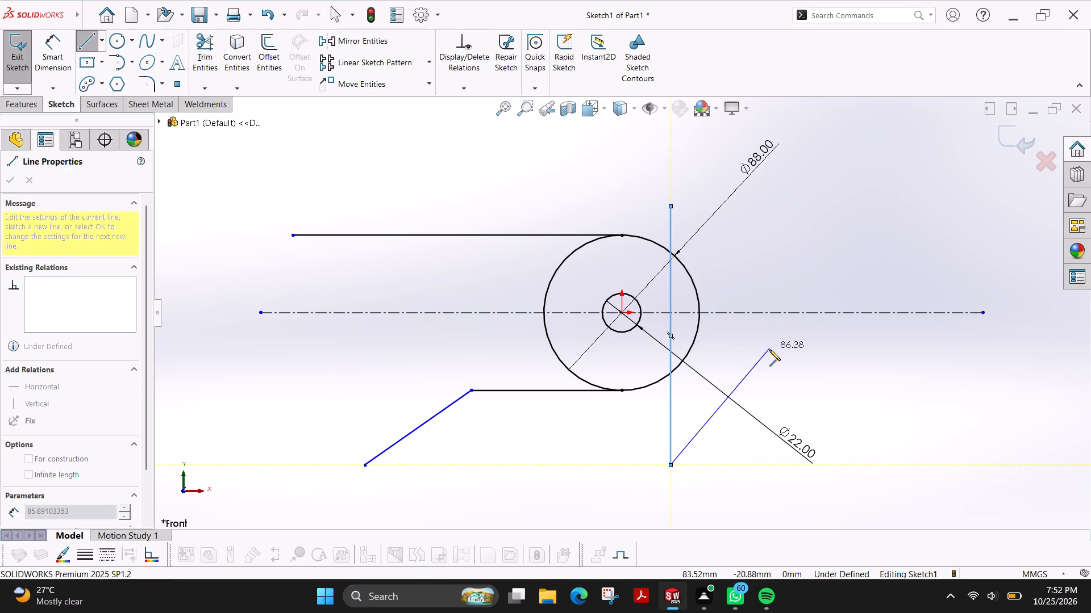
key(Escape)
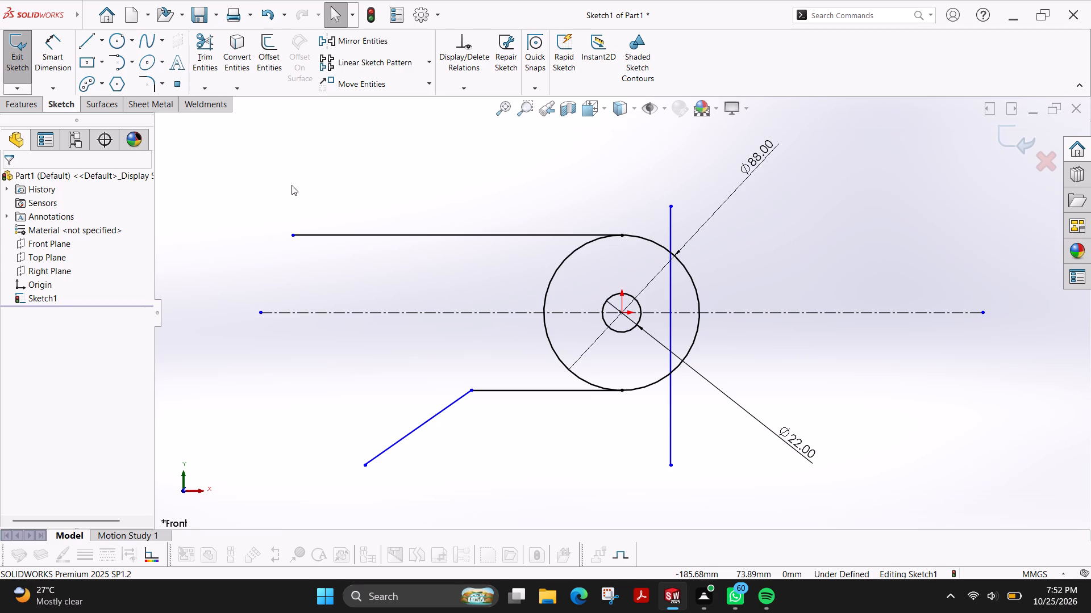
click(82, 43)
click(557, 180)
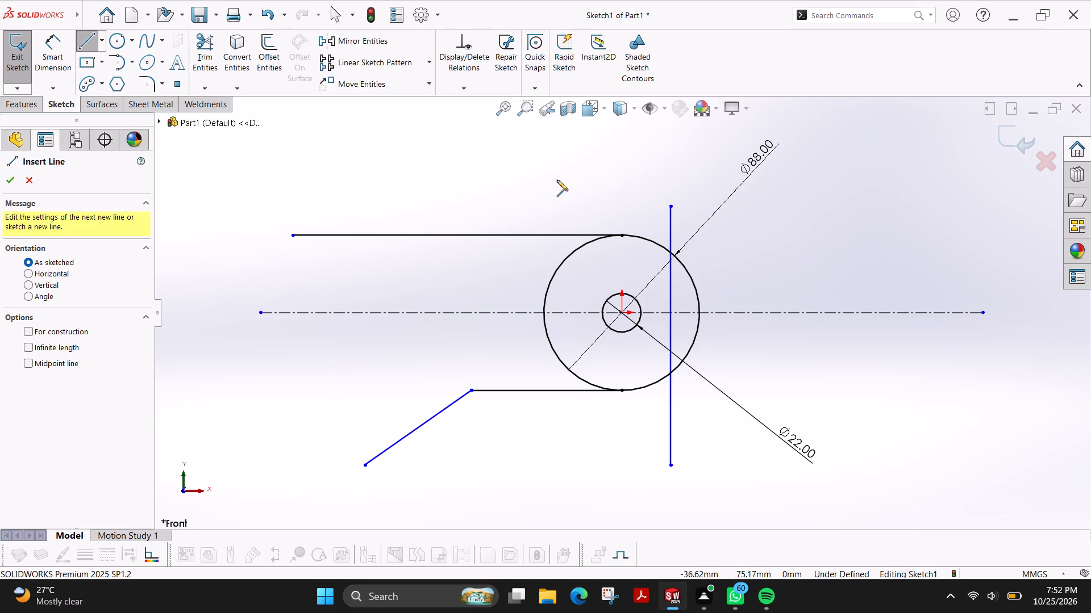
click(556, 488)
key(Escape)
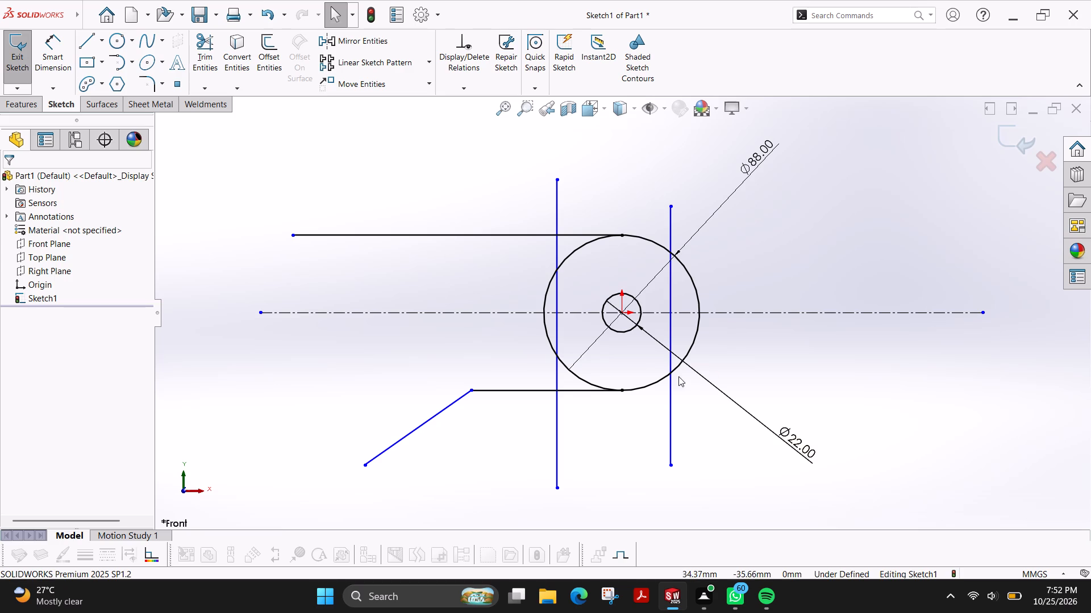
Sketch a vertical midpoint construction line centred on the origin and extending past the 88 mm circle.
click(92, 44)
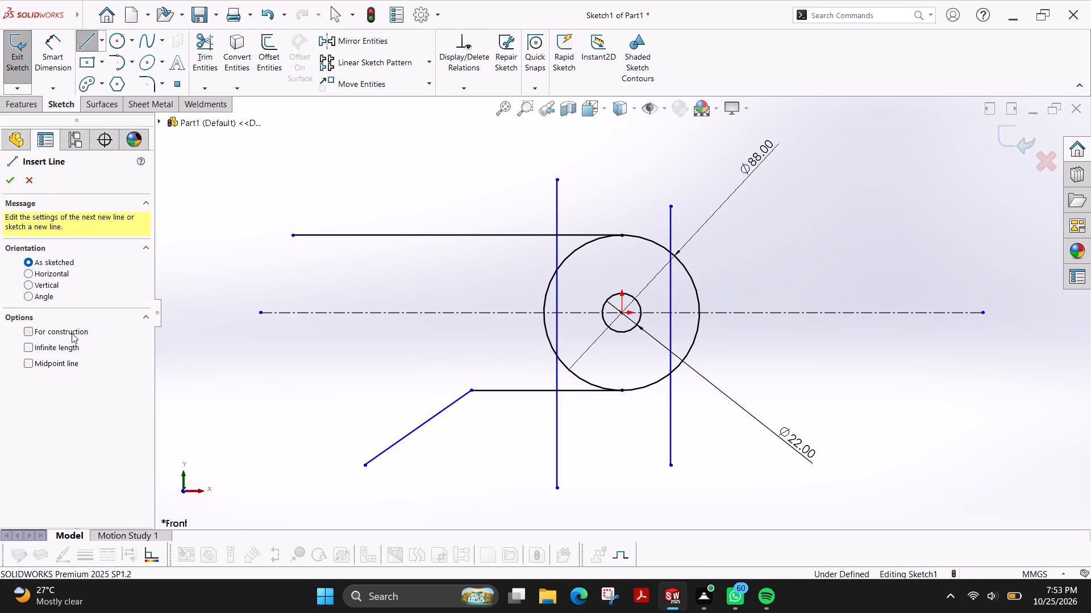
click(65, 361)
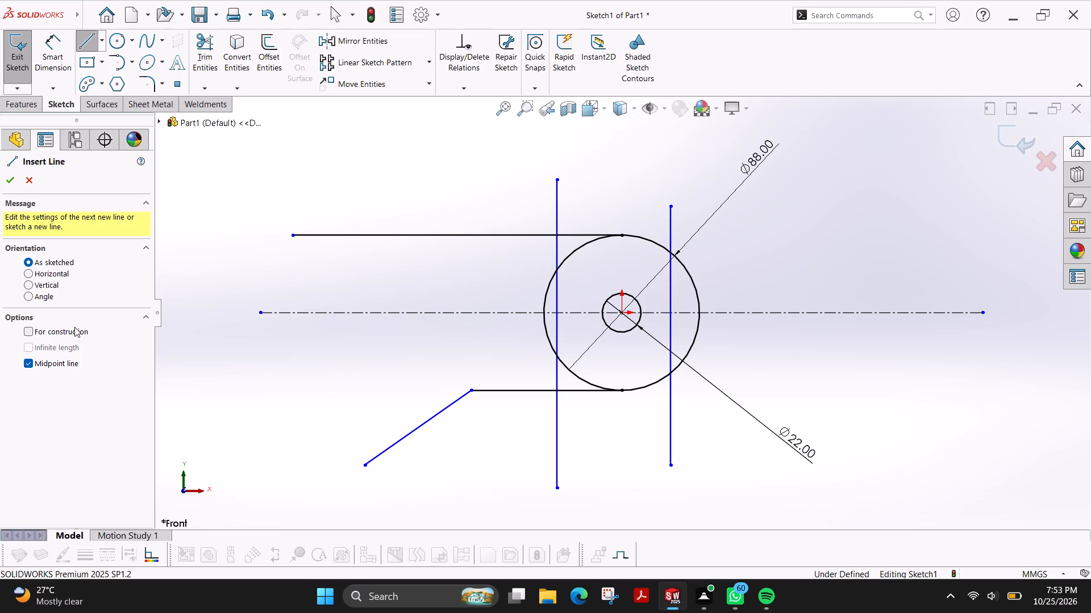
click(74, 327)
click(622, 313)
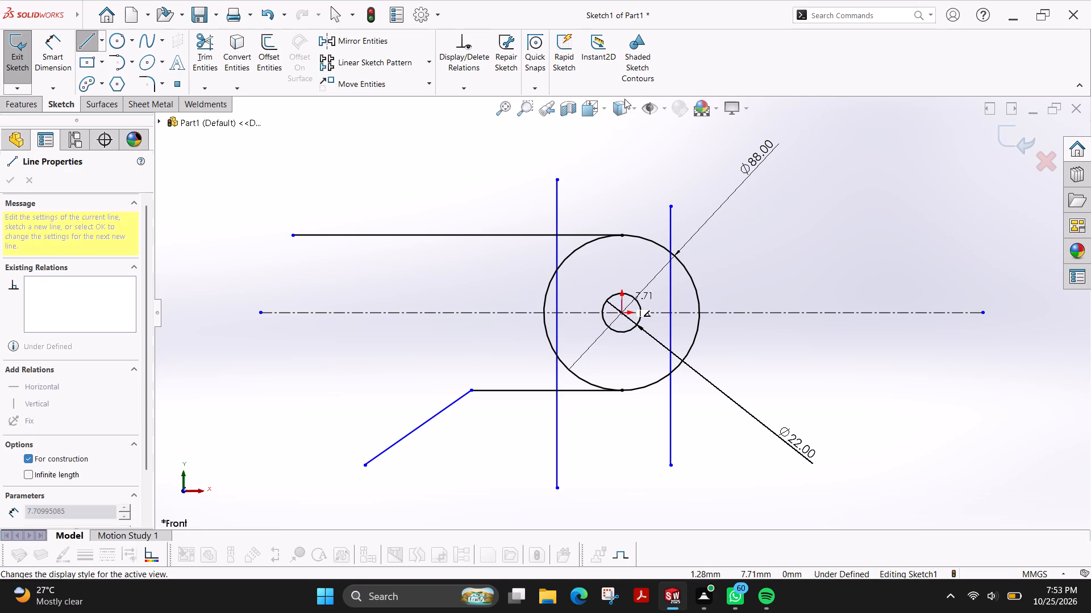
click(622, 165)
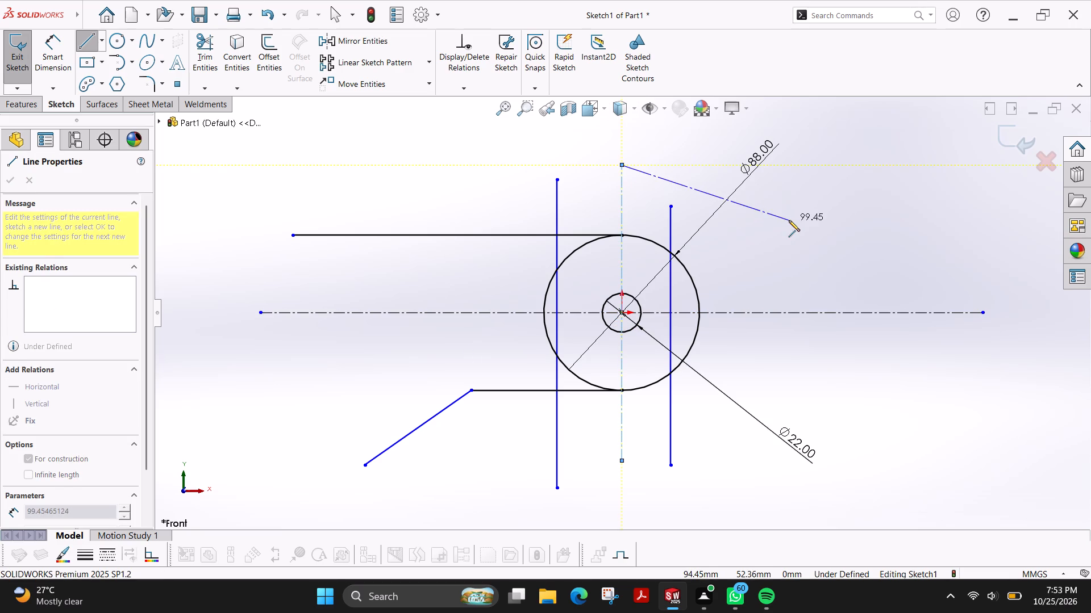
key(Escape)
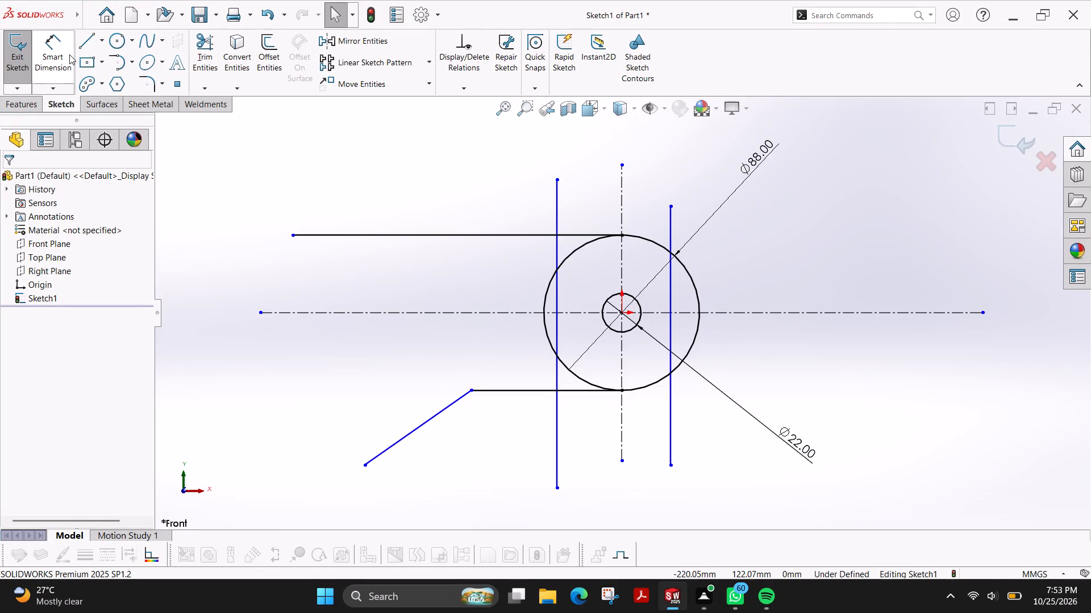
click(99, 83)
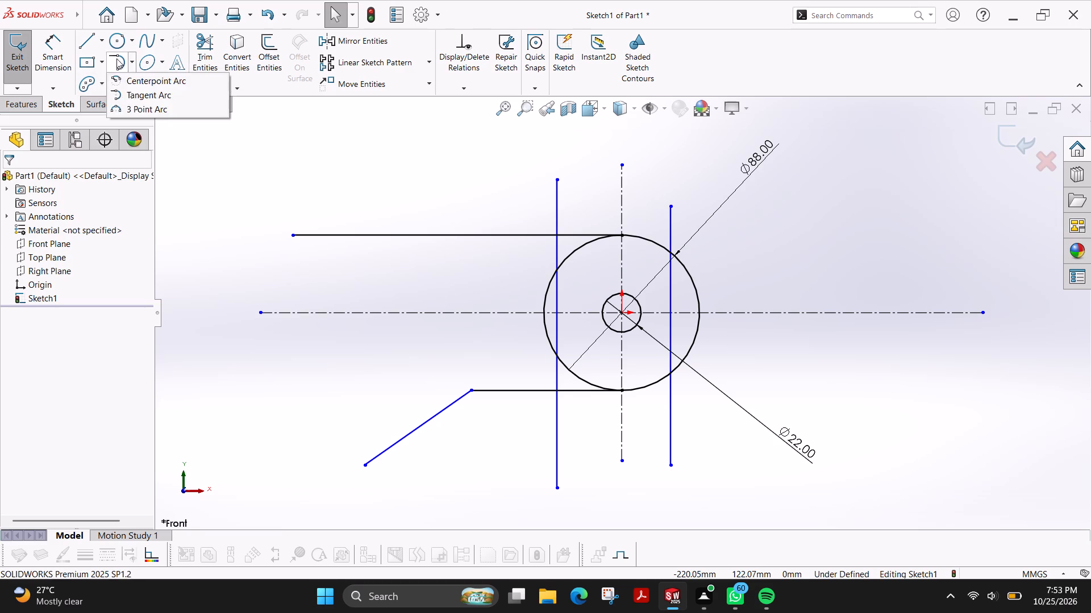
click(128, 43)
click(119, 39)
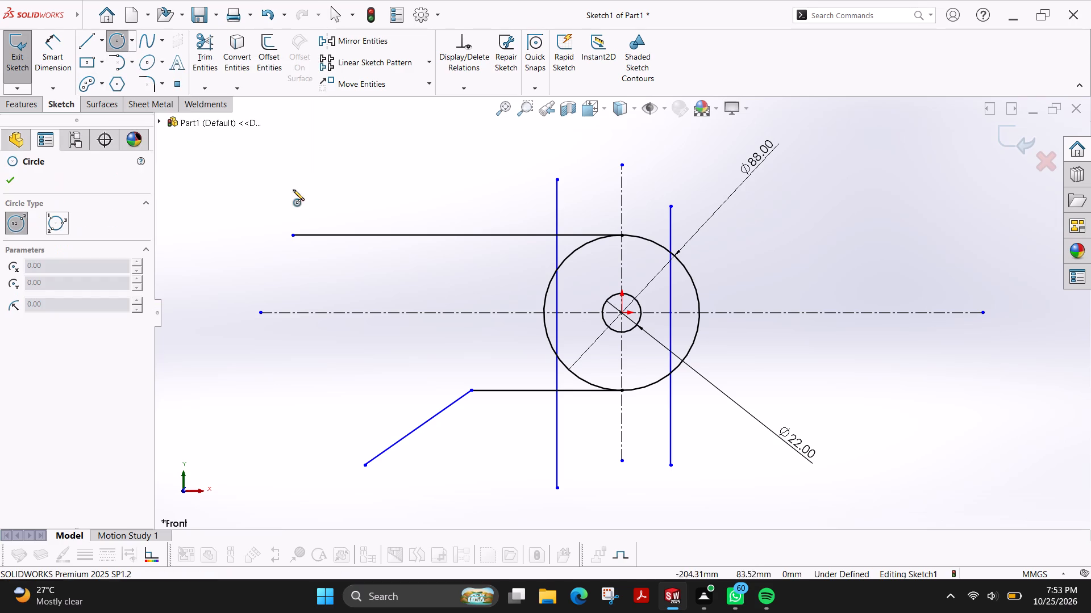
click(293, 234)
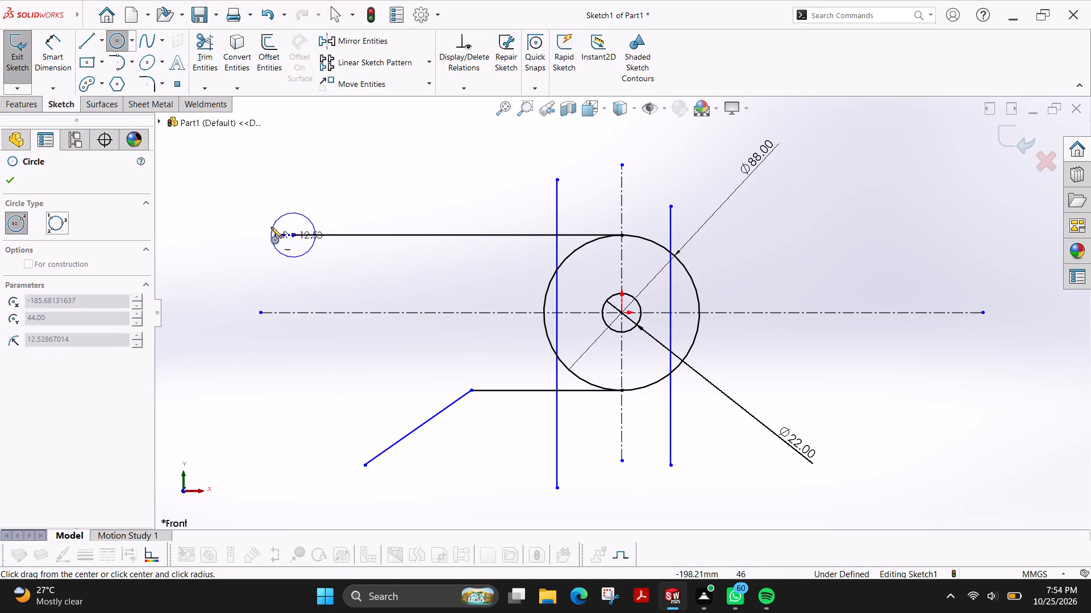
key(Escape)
Sketch a perimeter circle of radius 23 mm tangent to the underside of the upper horizontal line, near its free end.
click(128, 45)
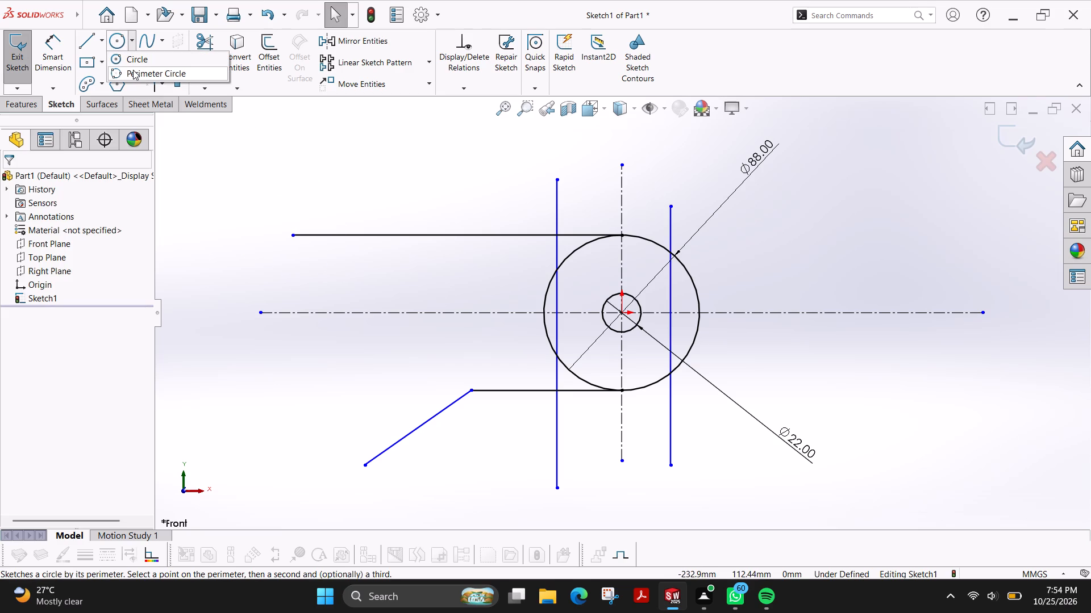
click(127, 67)
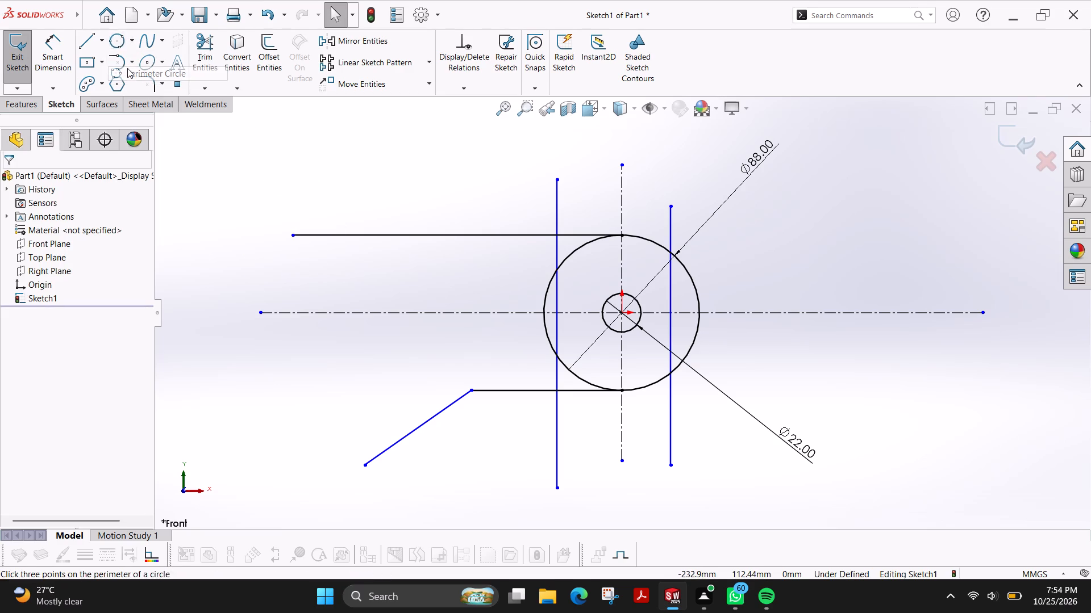
click(320, 236)
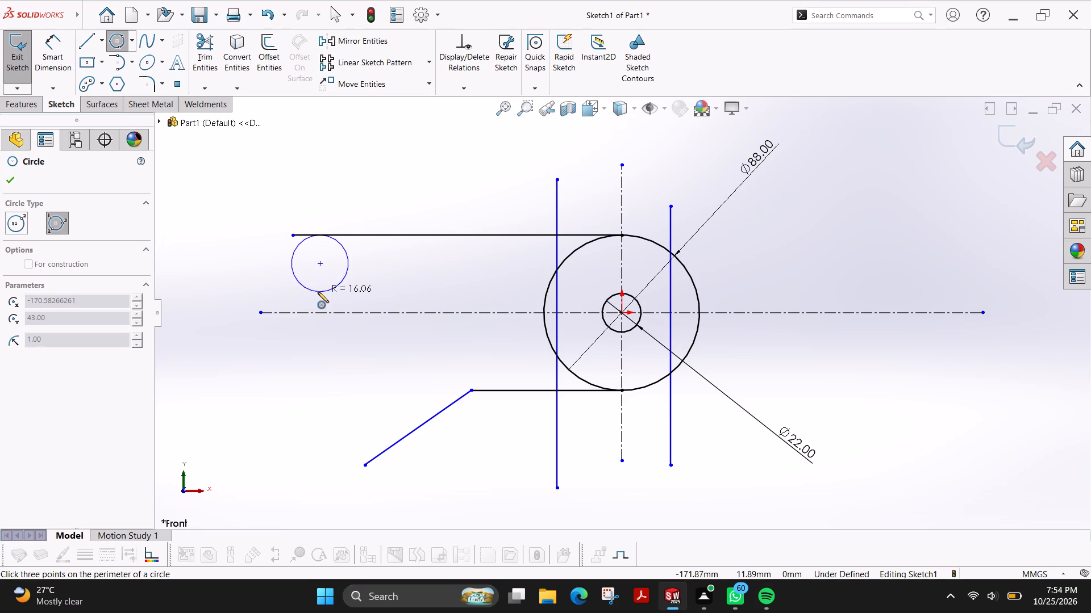
click(318, 292)
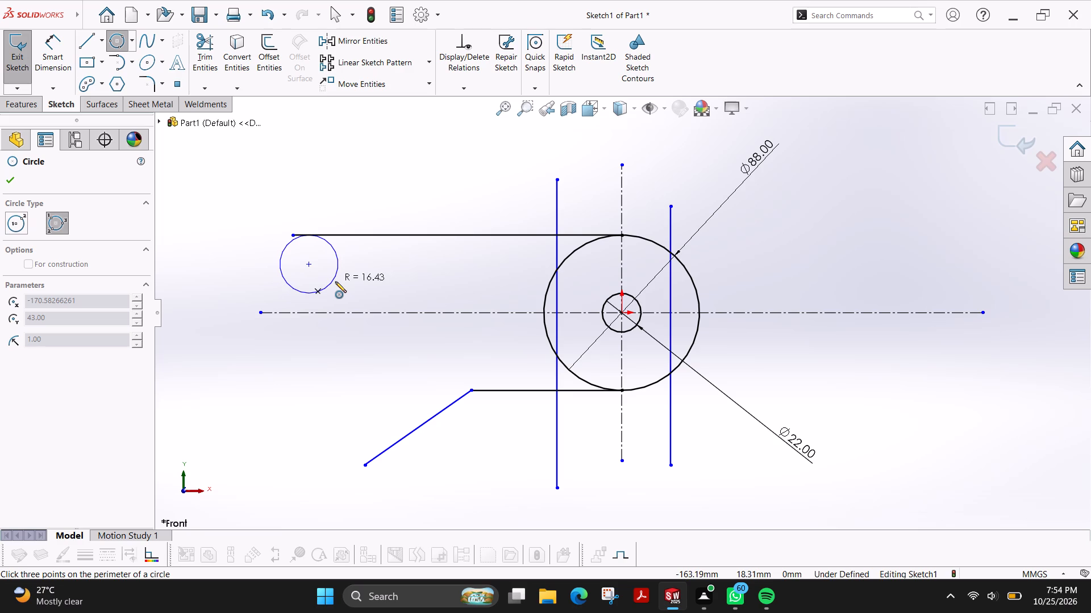
click(335, 282)
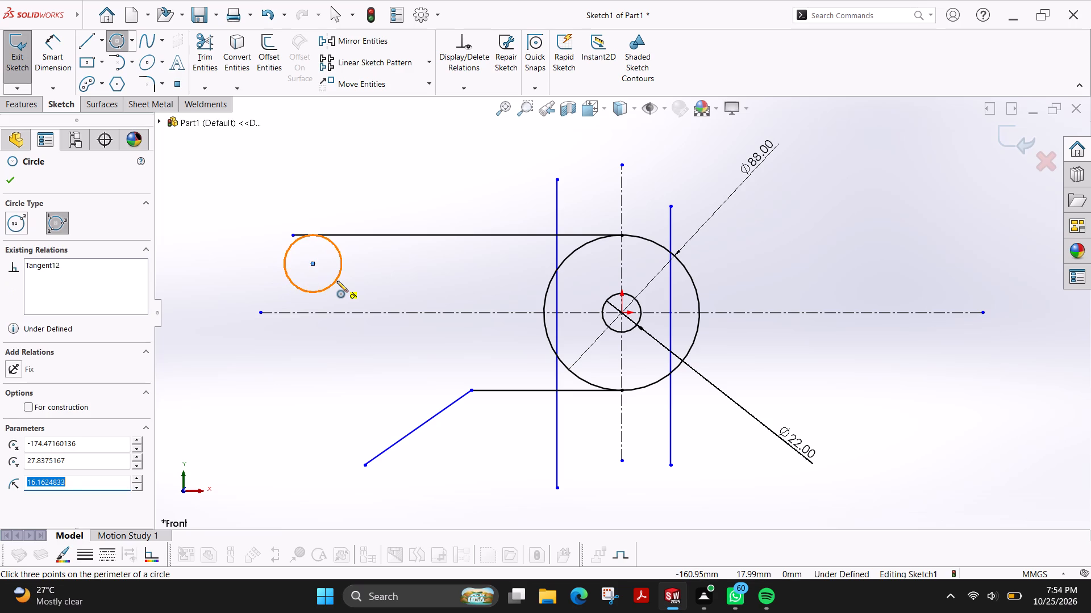
text(23)
key(Return)
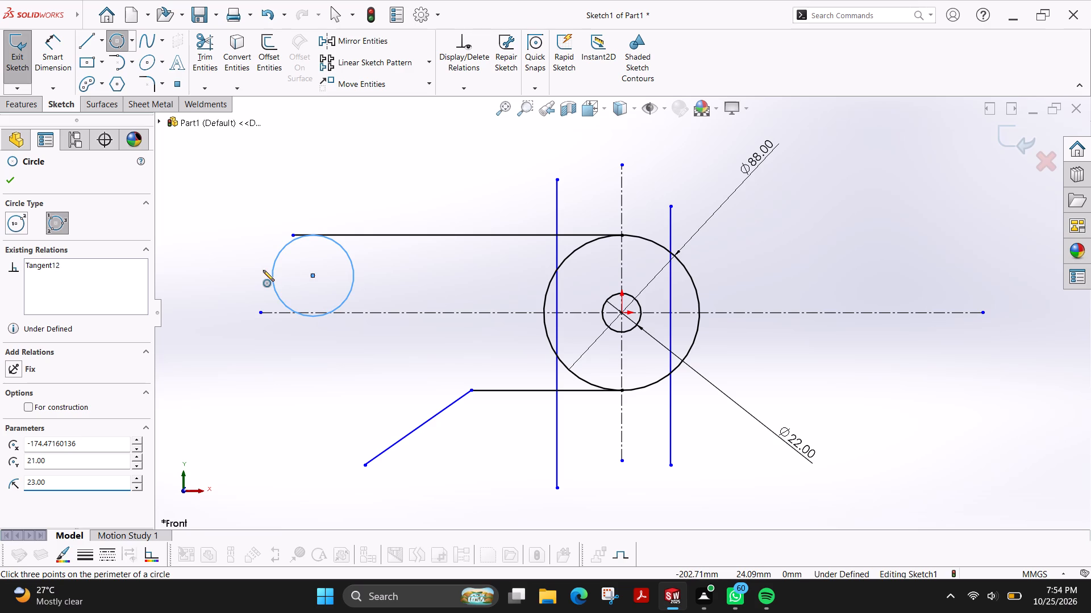
click(13, 184)
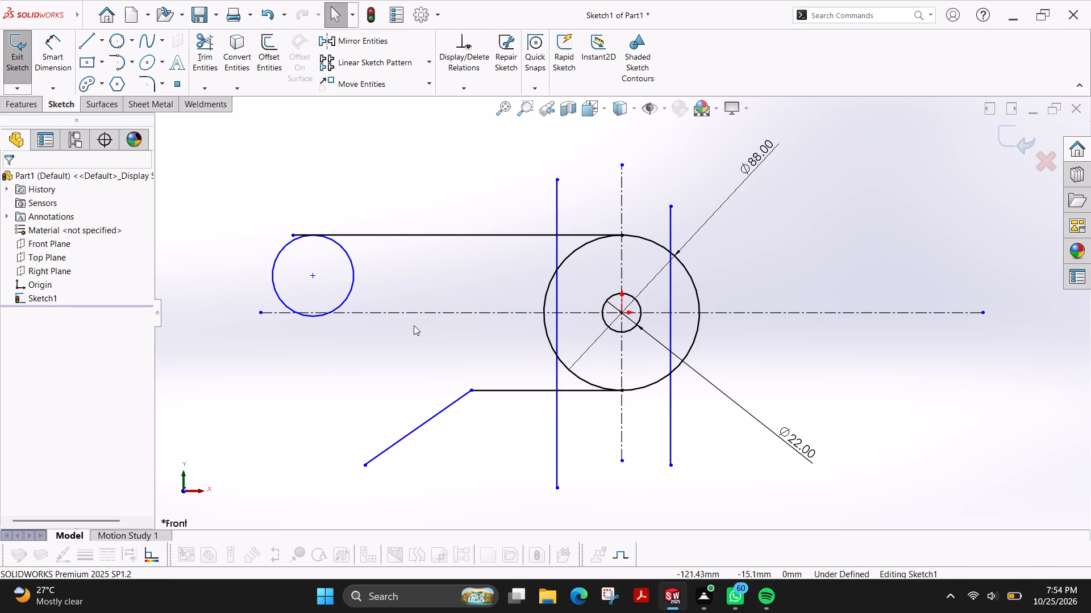
drag(314, 278, 320, 278)
key(Escape)
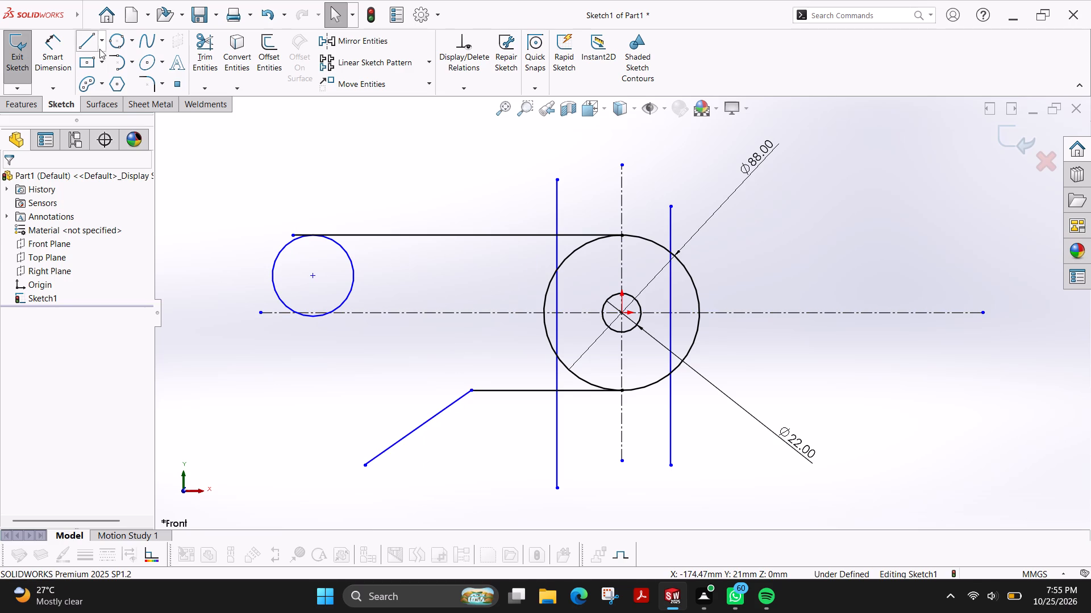
Dimension the angle between the horizontal centreline and the sloping line as 45°, placing the text above the line's upper end.
click(55, 51)
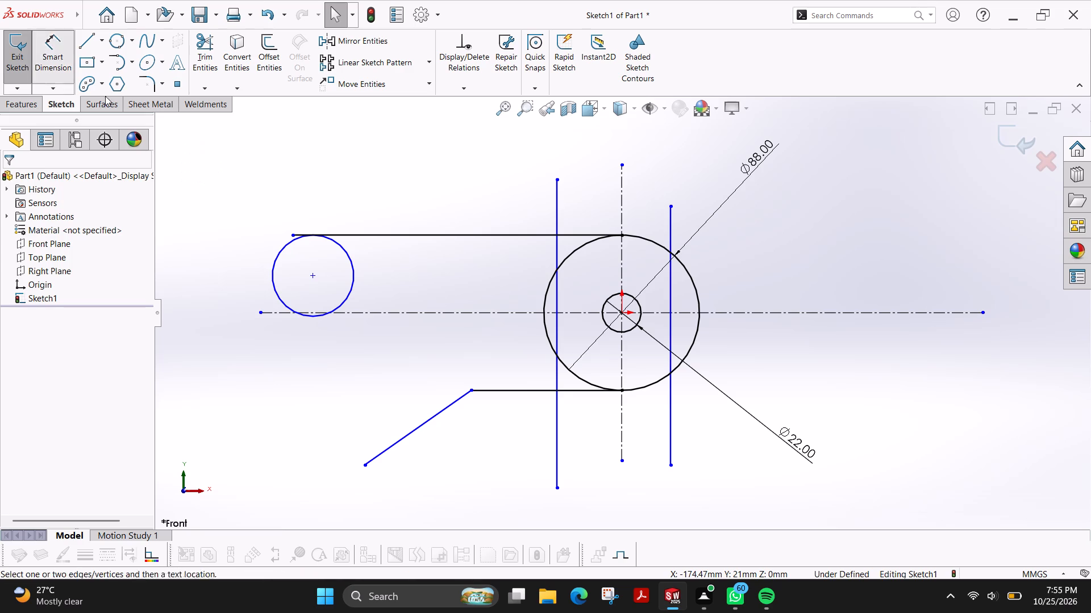
click(497, 313)
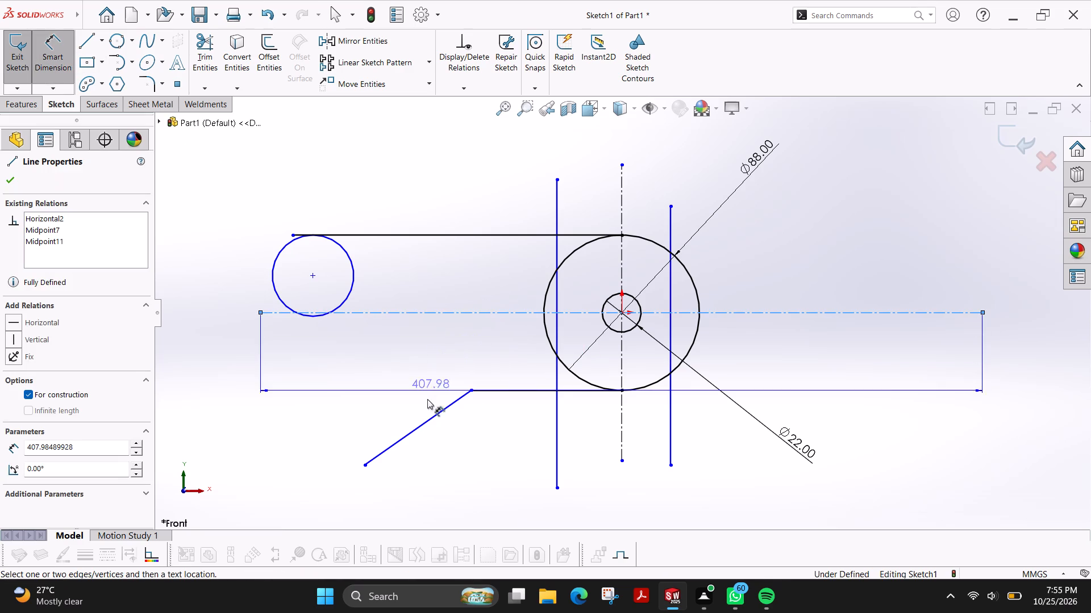
click(420, 425)
click(411, 387)
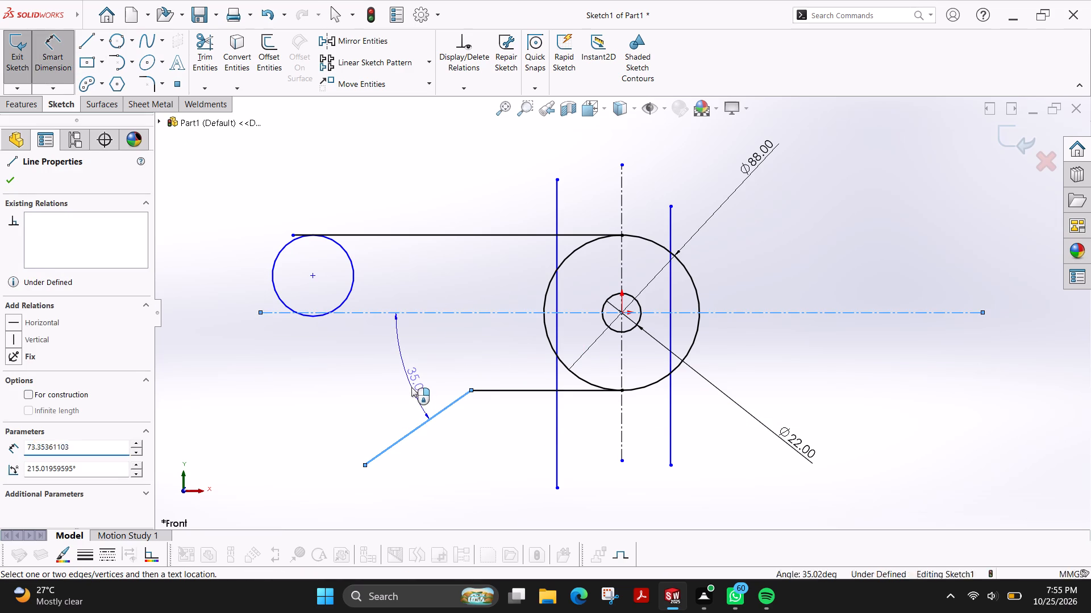
text(45)
key(Return)
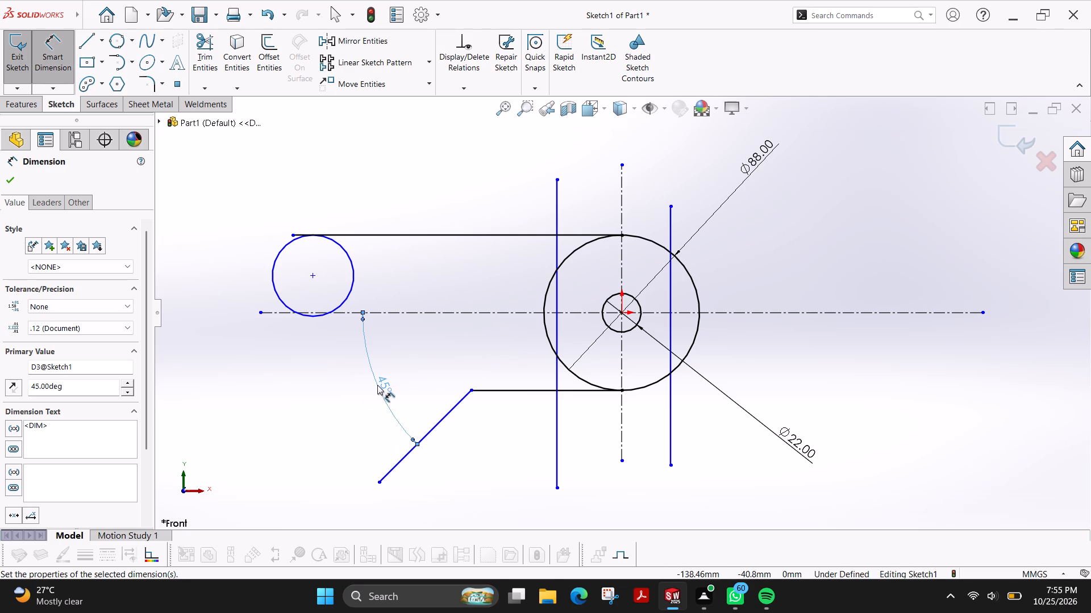
drag(377, 385, 509, 342)
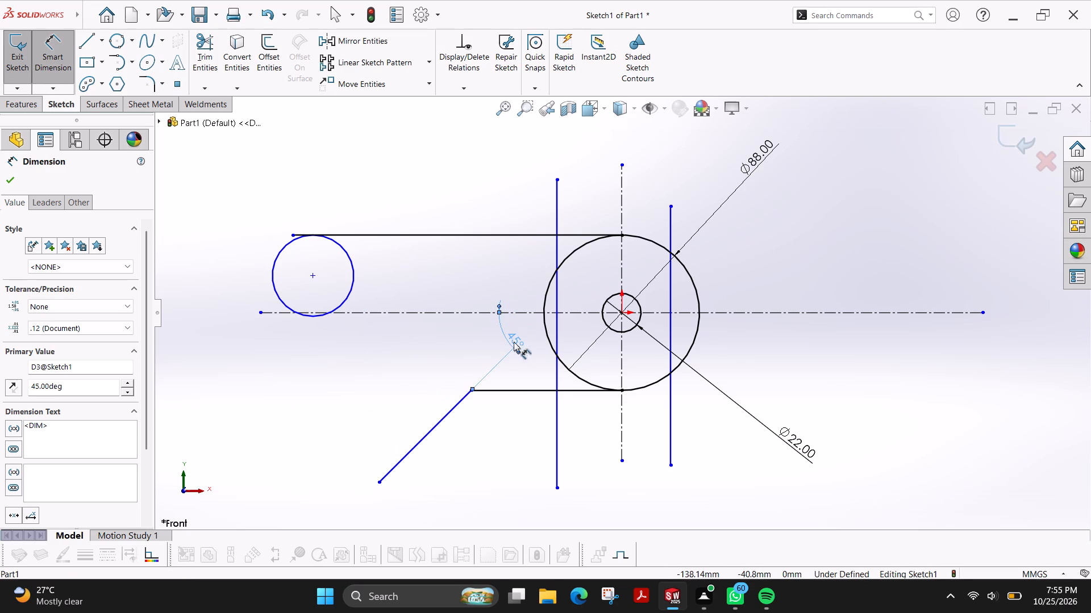
click(4, 178)
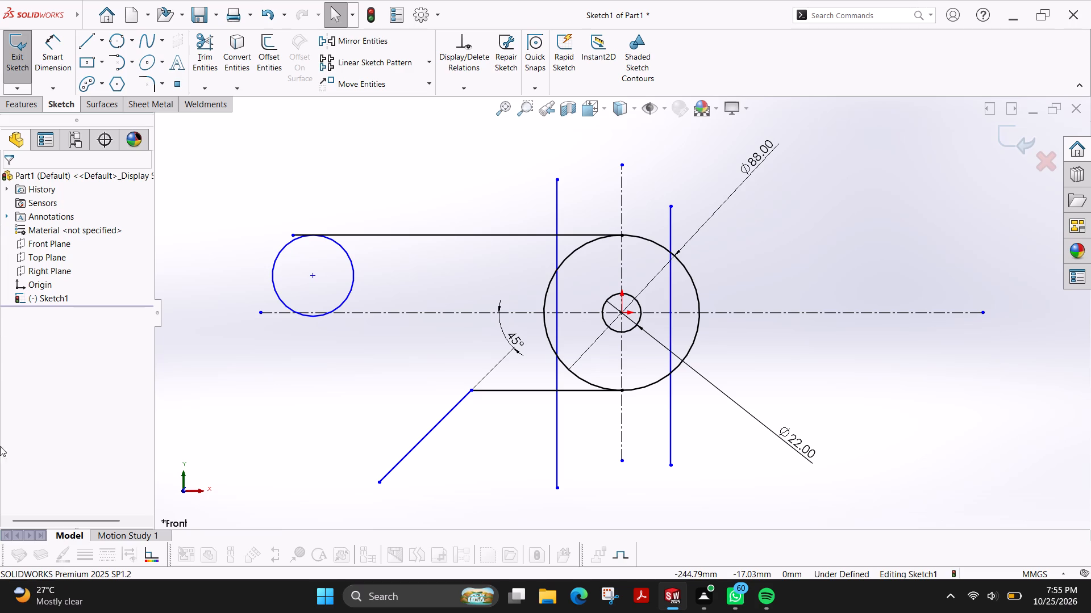
Lengthen the sloping line by moving its free lower end to about X -166, Y -125 mm.
scroll(380, 485, up, 1)
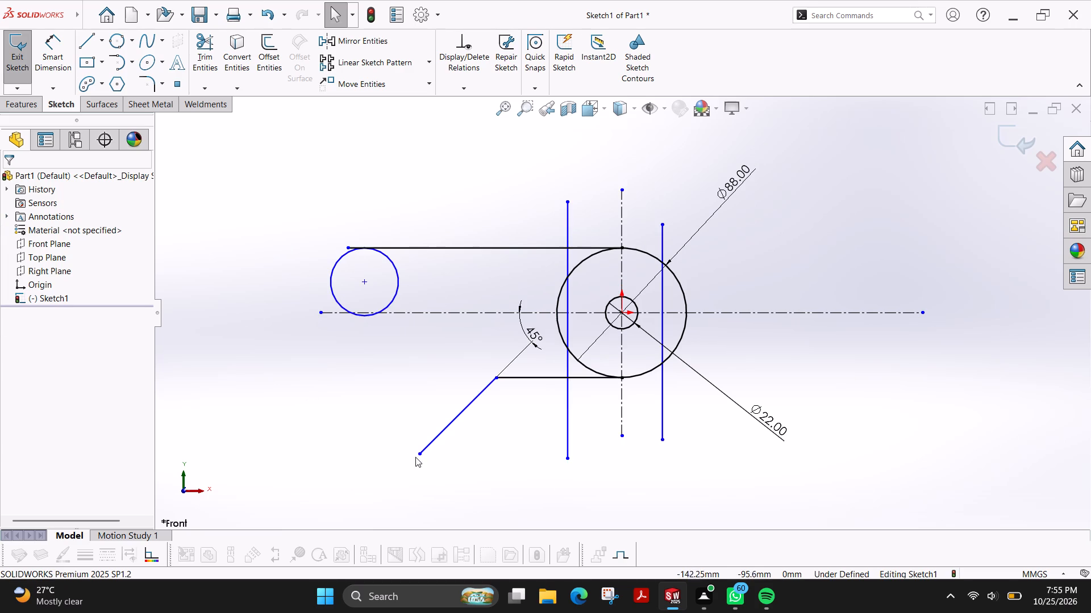
drag(420, 455, 377, 497)
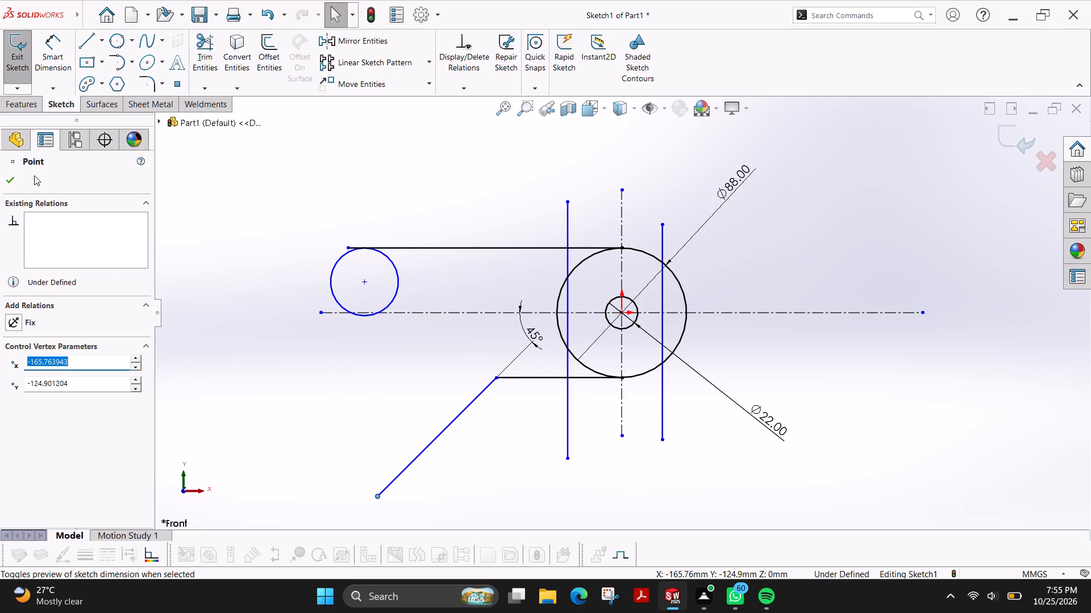
click(15, 180)
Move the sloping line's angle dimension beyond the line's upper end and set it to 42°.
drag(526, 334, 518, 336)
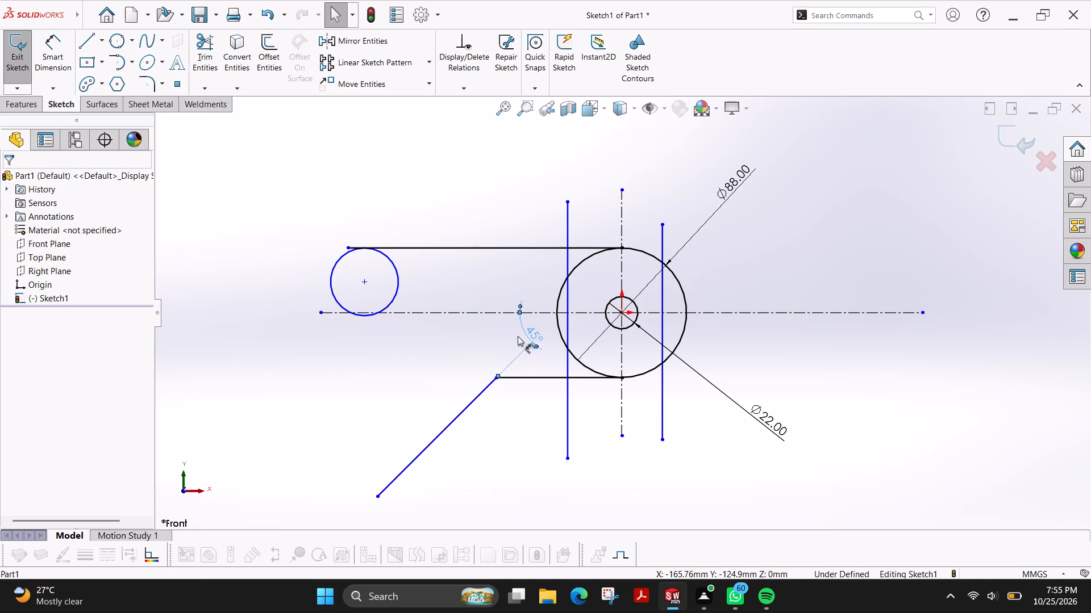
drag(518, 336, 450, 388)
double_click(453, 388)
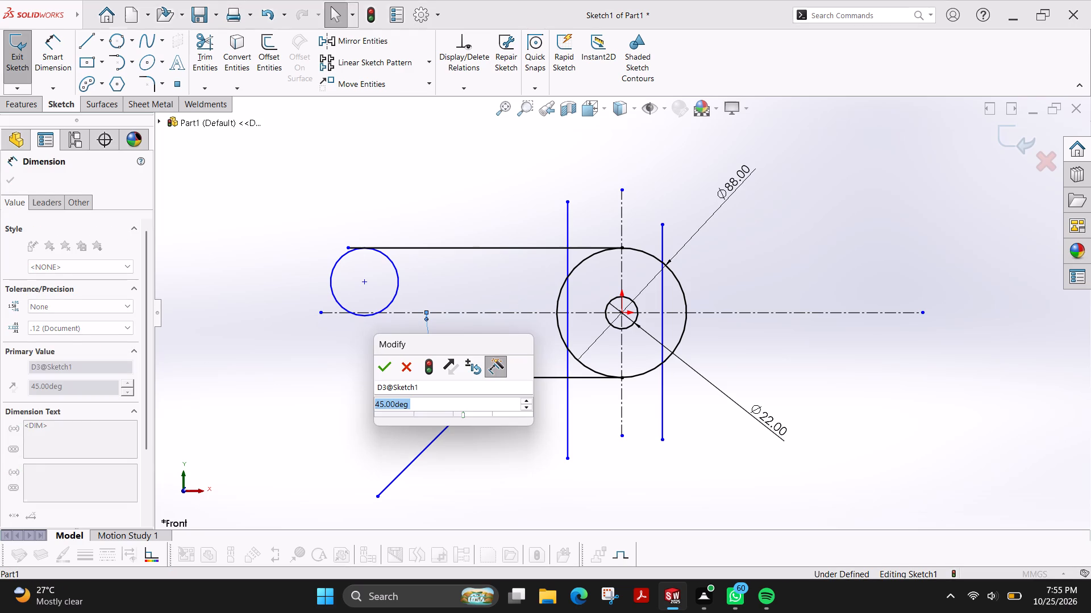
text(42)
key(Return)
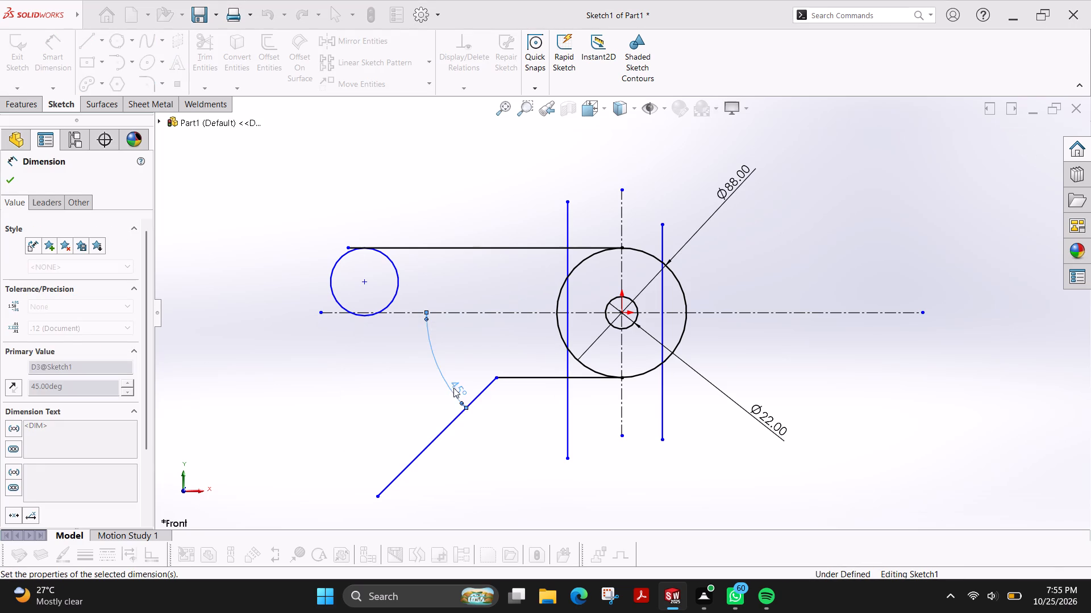
Set the sloping line's angle dimension to 45° and place its text between the horizontal centreline and the line's upper end.
drag(461, 389, 442, 355)
double_click(445, 356)
text(45)
key(Return)
drag(444, 358, 474, 351)
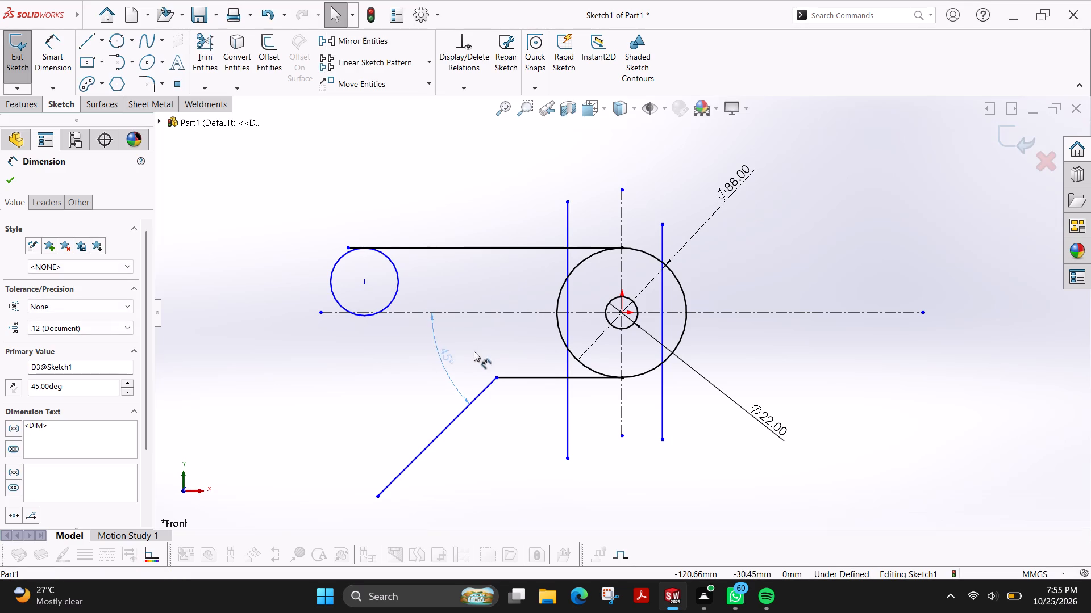
drag(474, 351, 497, 347)
click(12, 180)
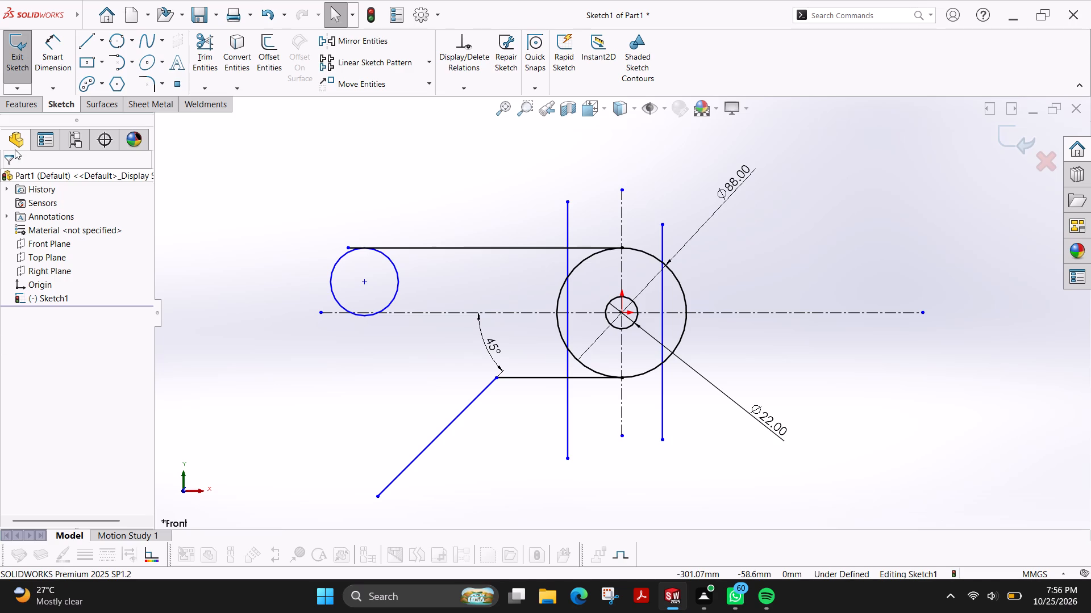
Sketch a perimeter circle of radius 23 mm tangent to the upper side of the sloping line.
click(122, 45)
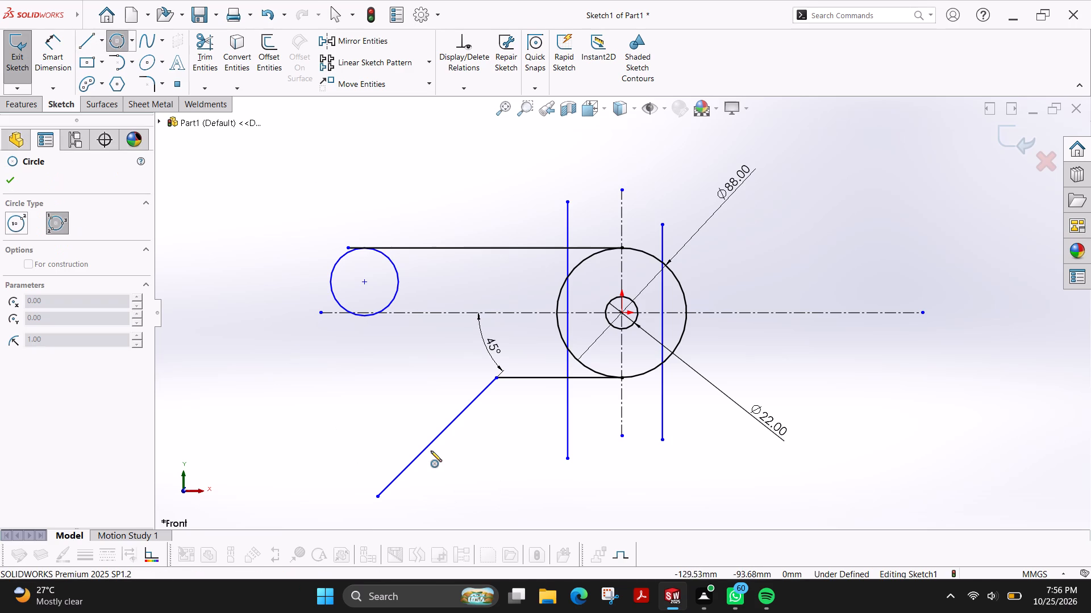
click(414, 463)
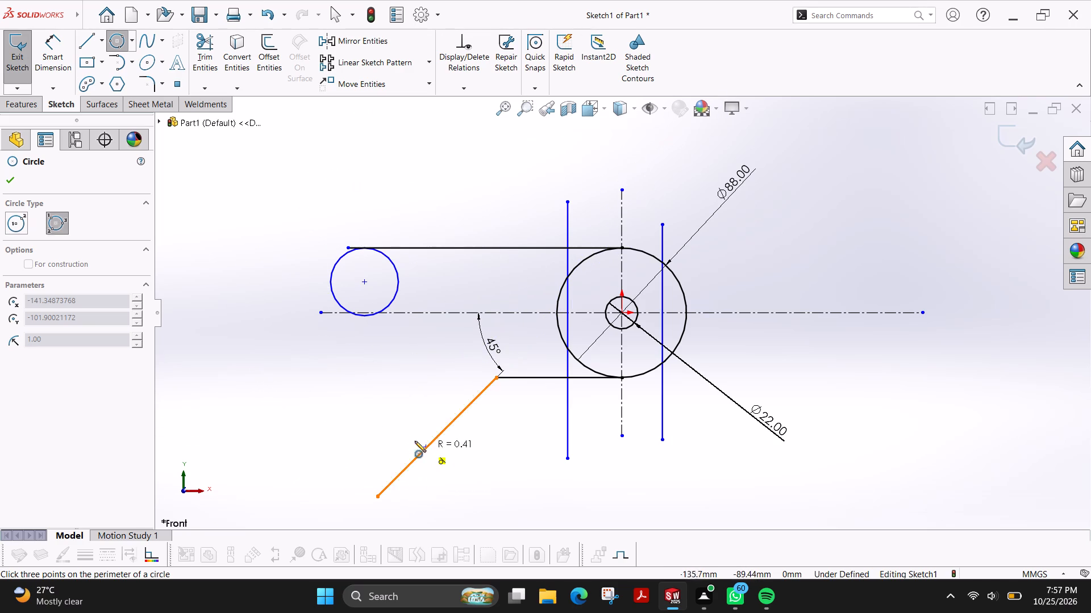
click(376, 409)
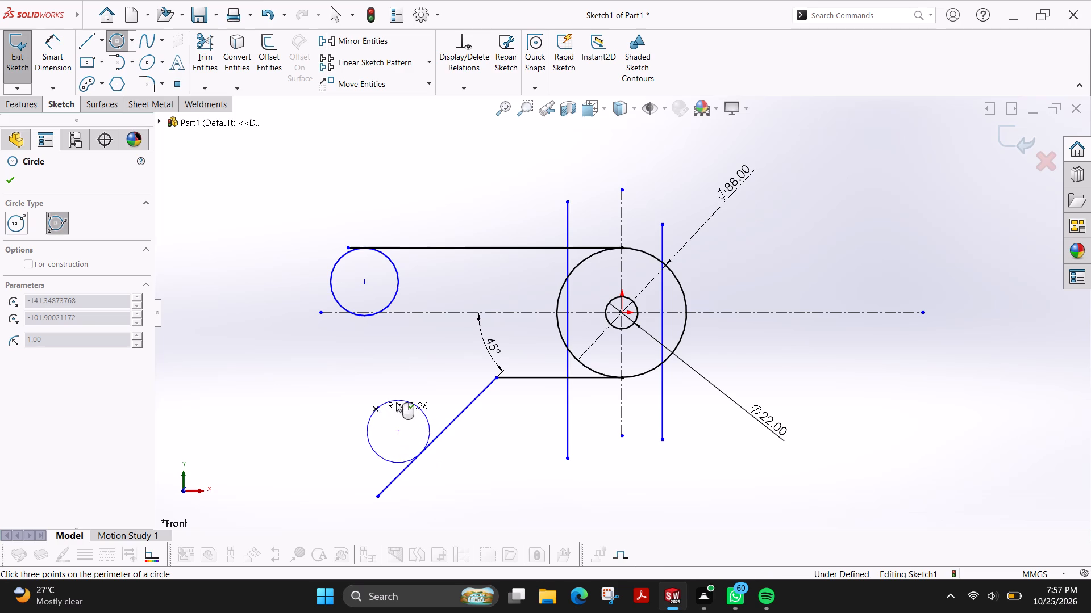
click(355, 446)
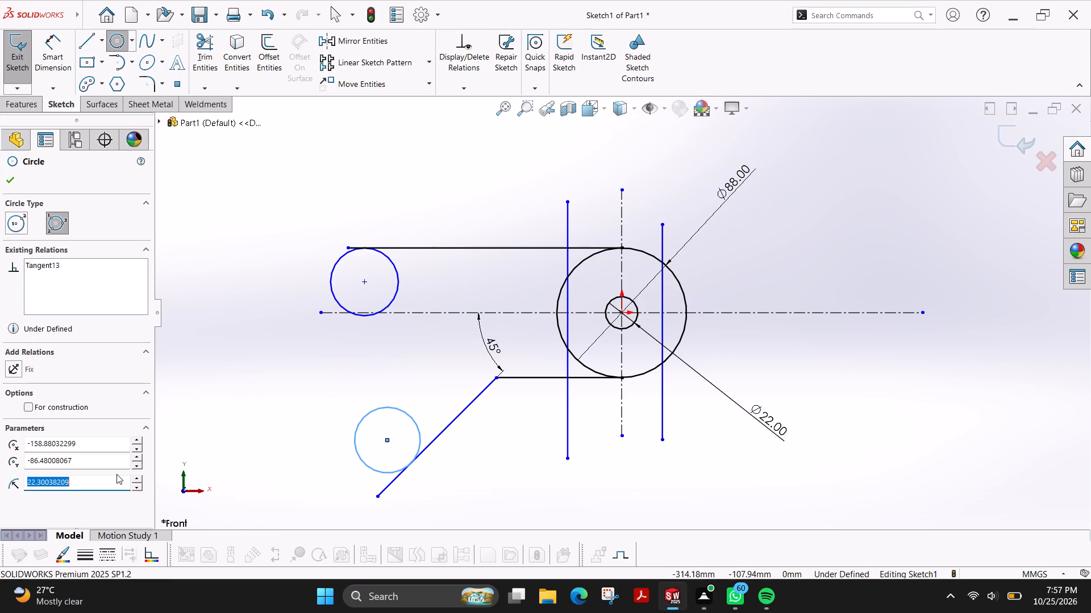
text(23)
key(Return)
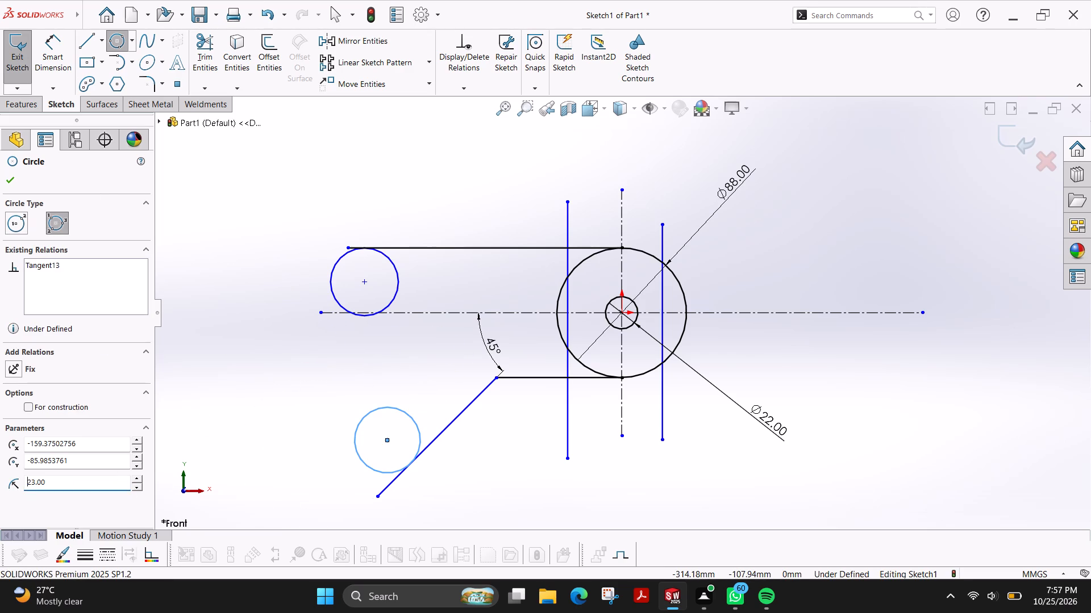
click(10, 180)
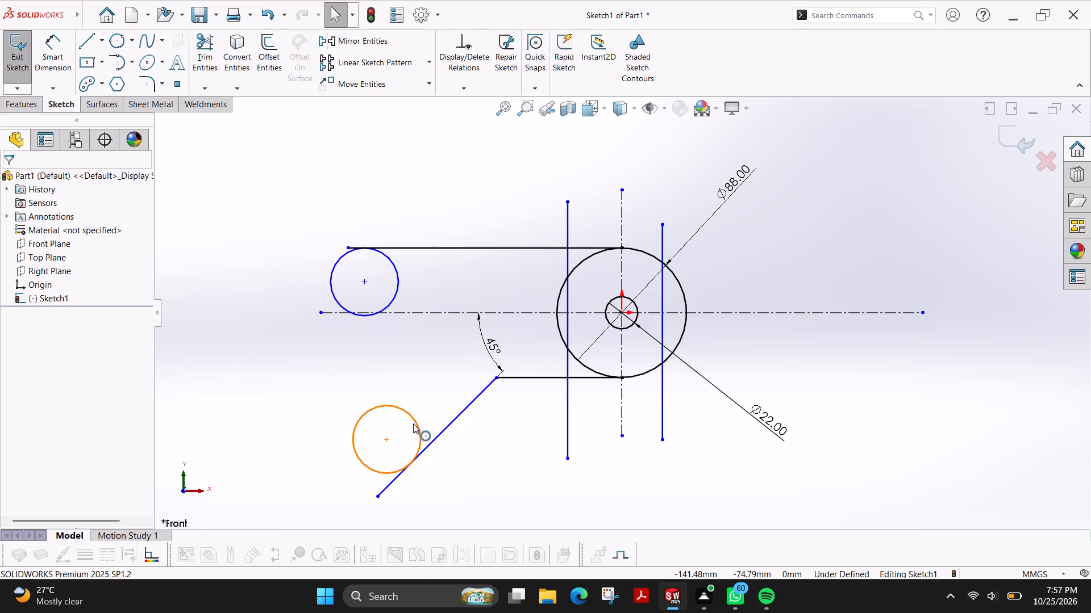
Move the centre of the circle on the sloping line to about X -153, Y -78 mm.
drag(388, 440, 398, 434)
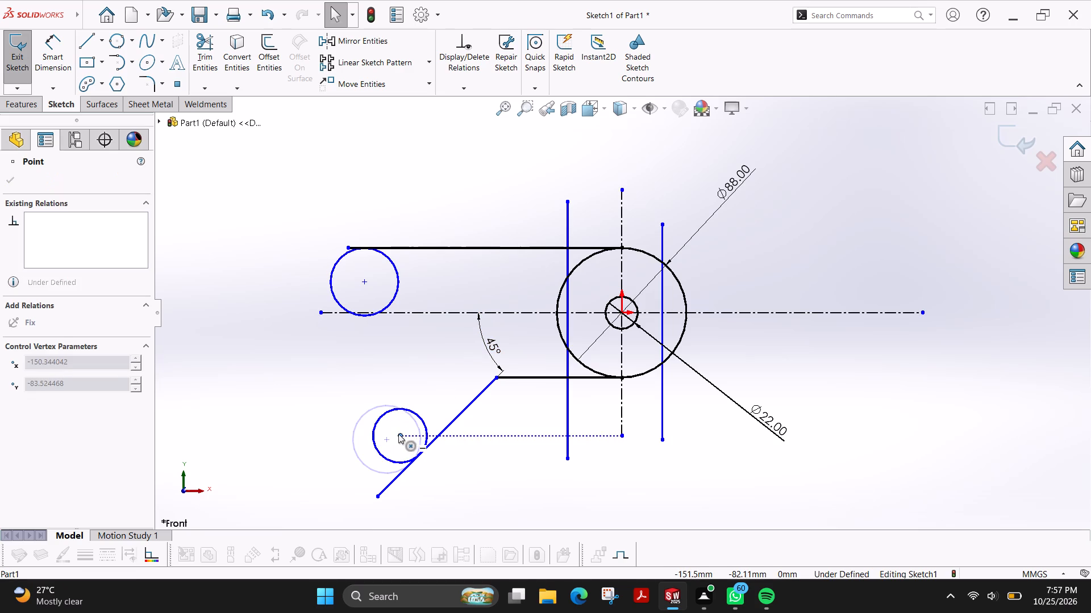
drag(398, 434, 396, 427)
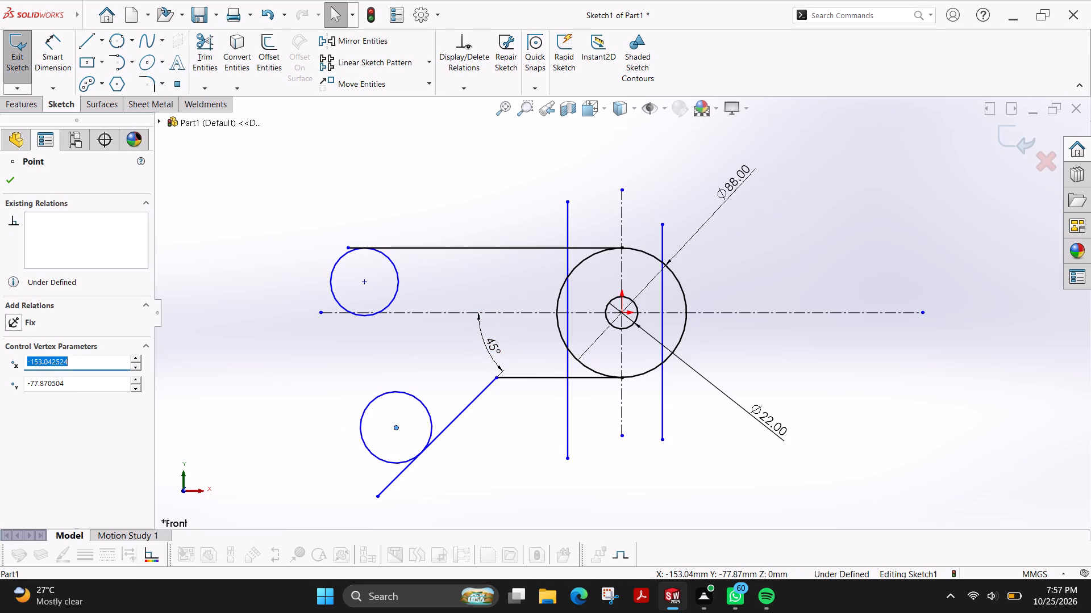
click(5, 175)
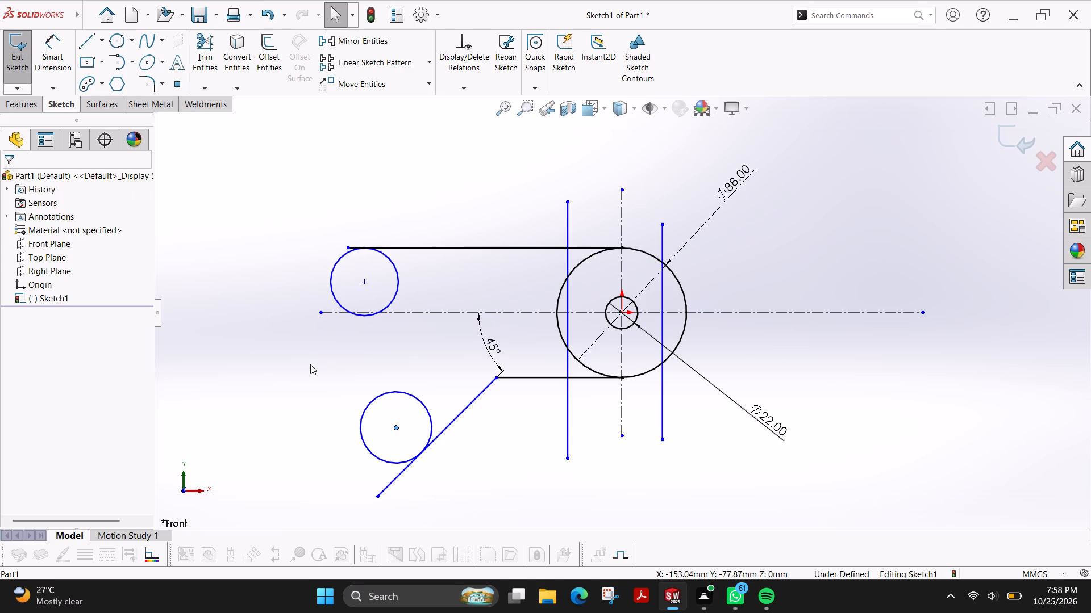
Dimension the diameter of the circle tangent to the sloping line as 46 mm, placing the text beside the circle.
click(62, 49)
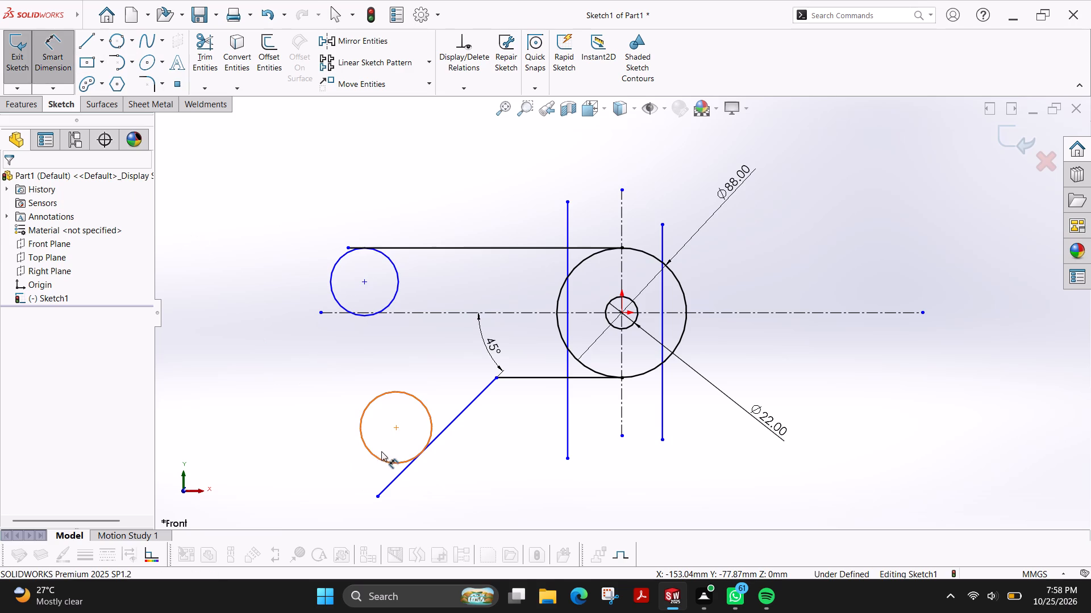
click(373, 453)
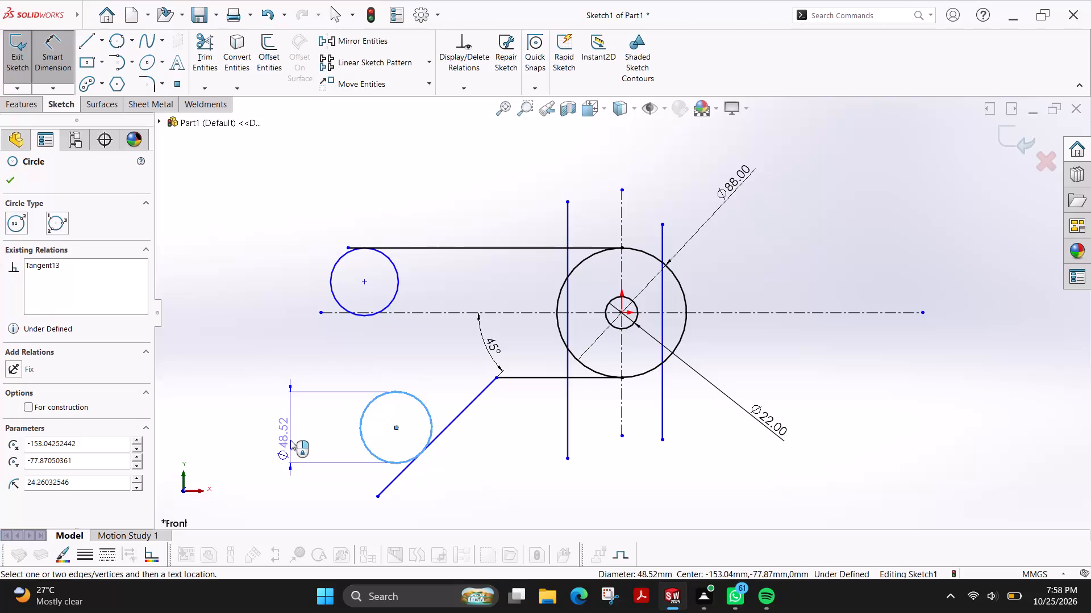
click(290, 440)
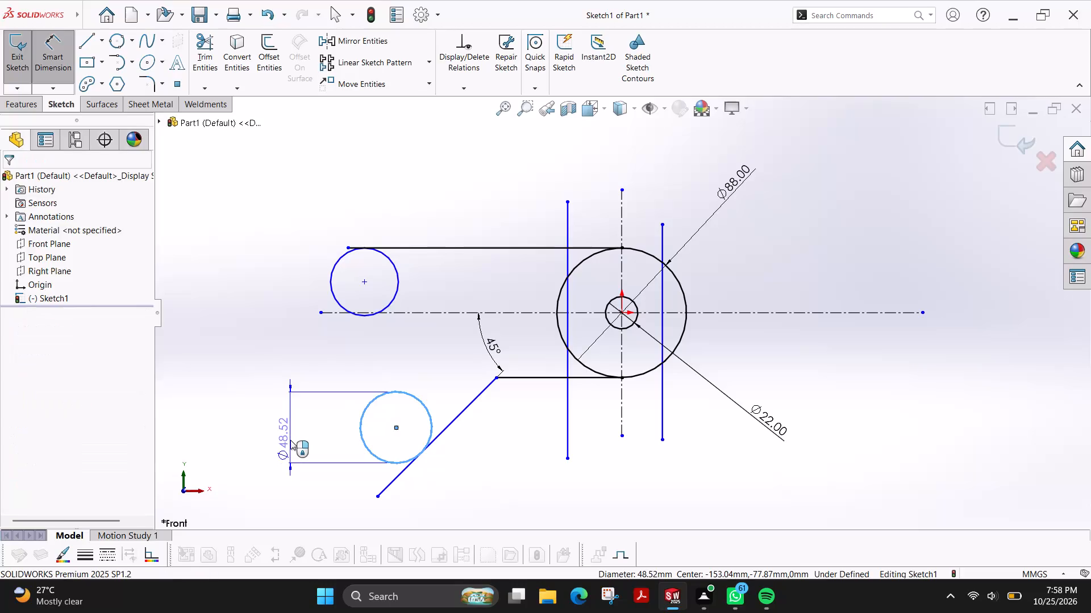
text(46)
key(Return)
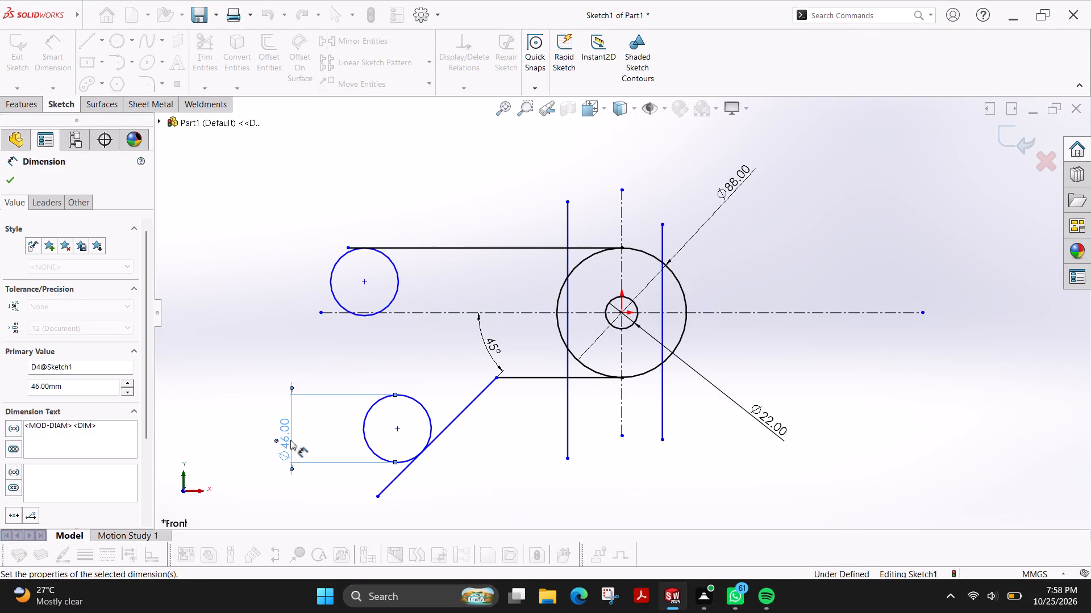
click(5, 182)
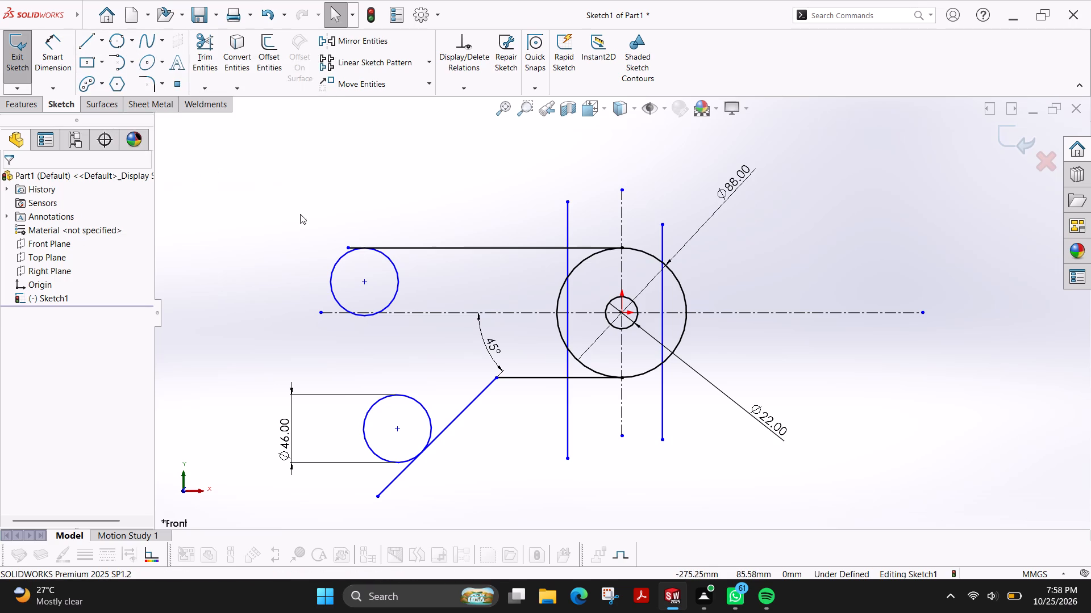
Sketch a horizontal construction line about 348 mm long above the horizontal centreline, crossing the 88 mm circle.
click(86, 45)
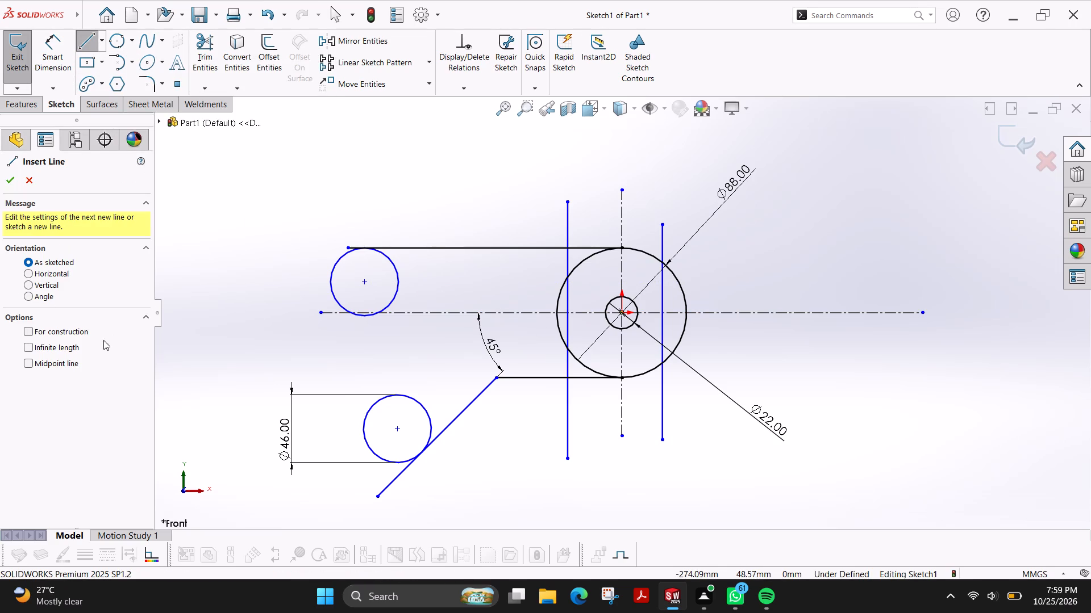
click(80, 329)
click(755, 277)
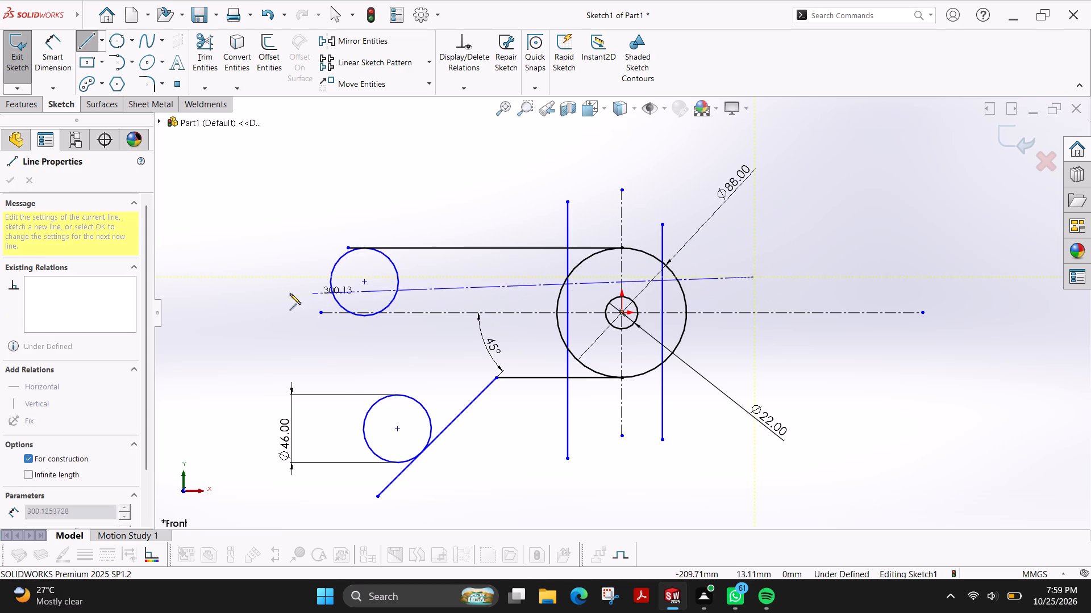
click(241, 278)
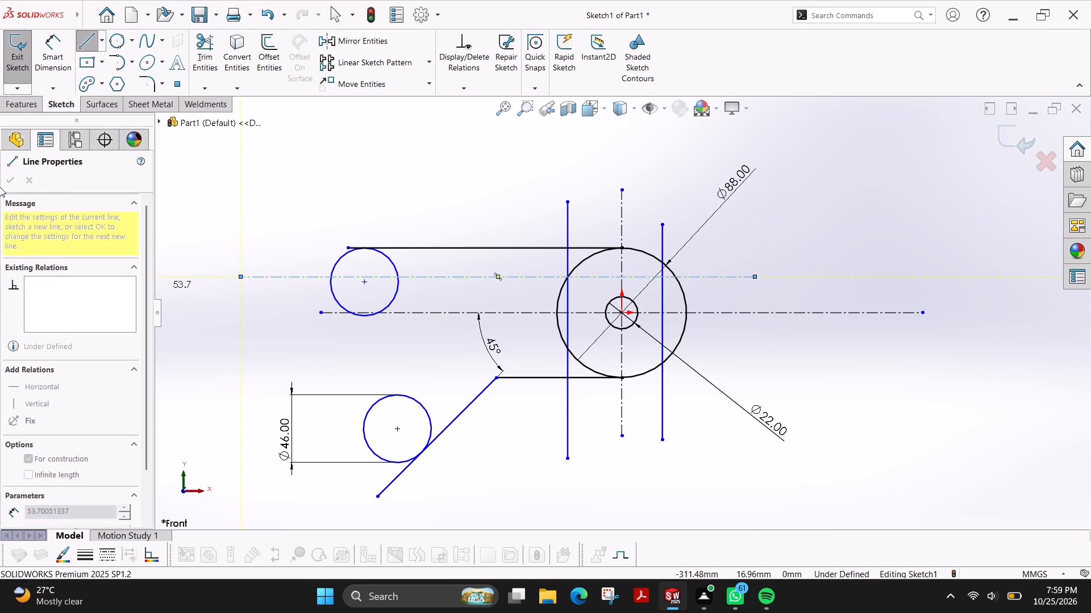
right_click(256, 218)
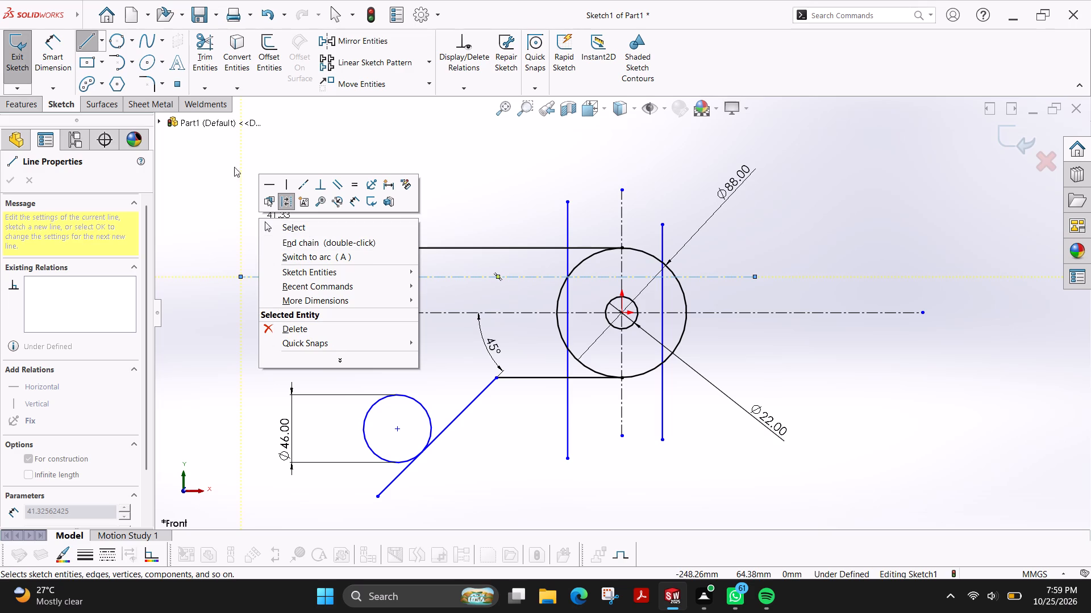
key(Escape)
key(Escape)
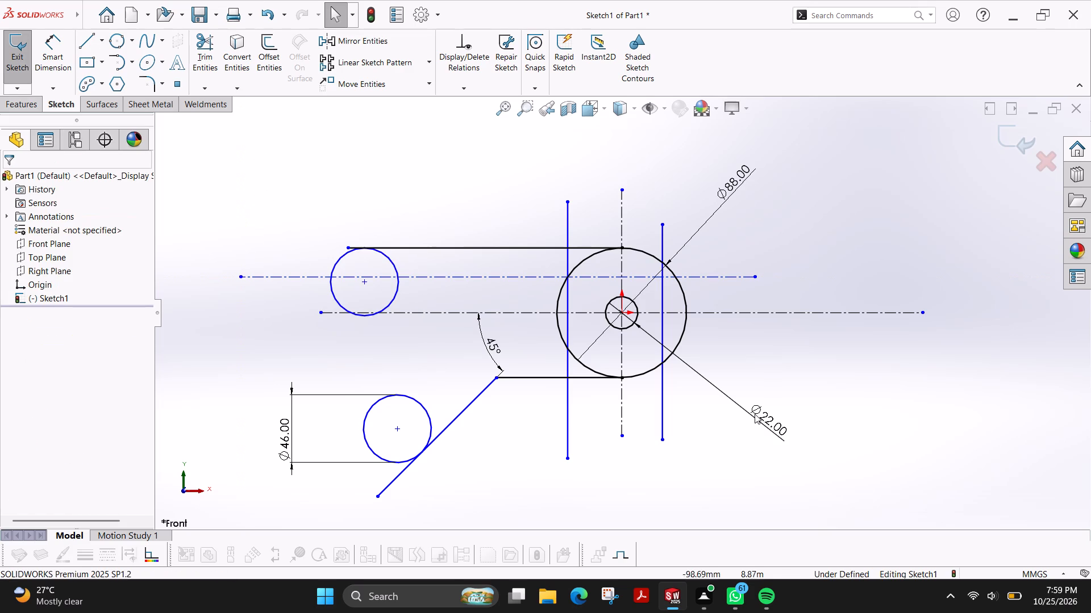
Dimension the distance between the horizontal centreline and the upper horizontal construction line as 18 mm.
click(63, 49)
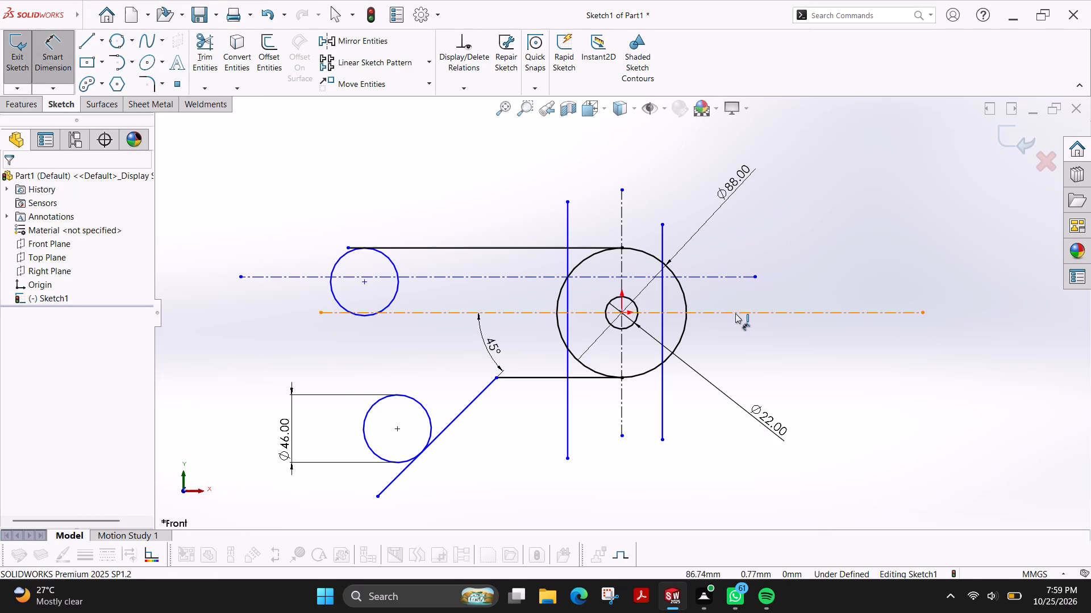
click(723, 310)
click(727, 278)
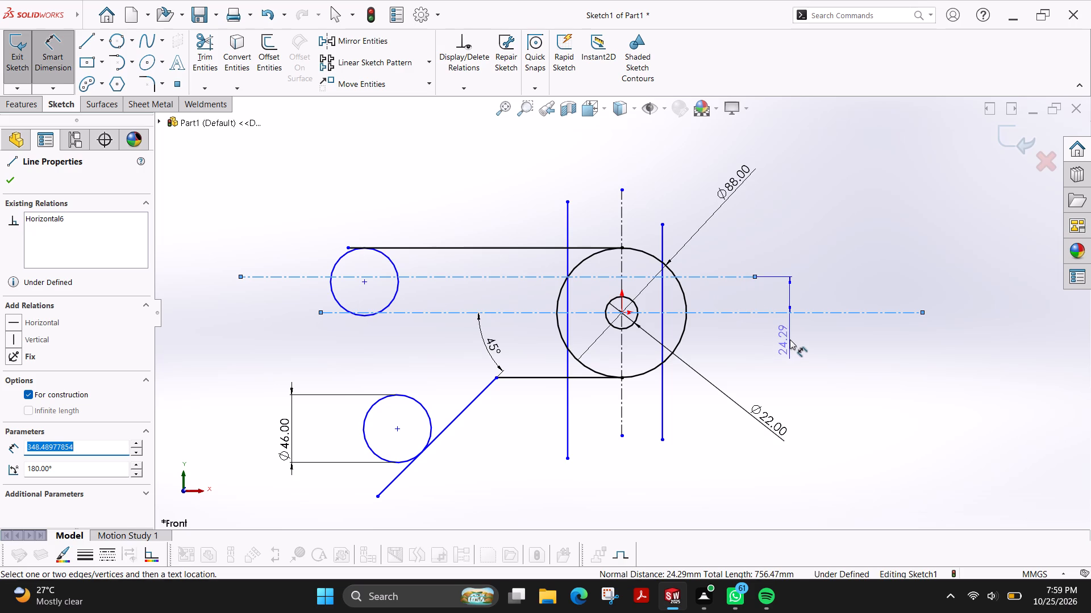
click(790, 339)
text(18)
key(Return)
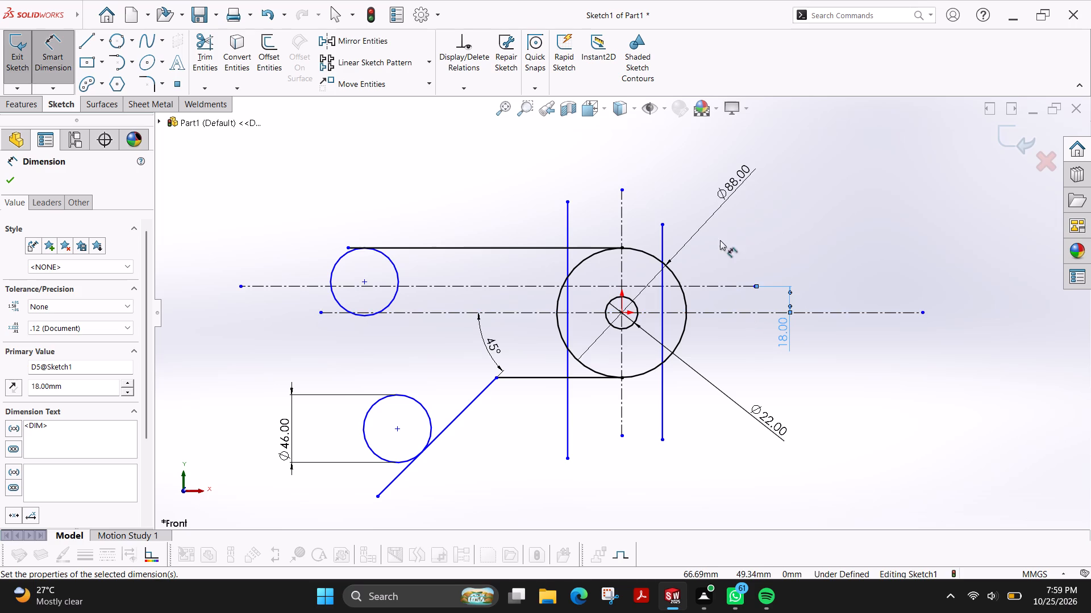
Sketch a vertical construction line about 62 mm long, rising from the upper horizontal construction line between the origin's vertical centreline and the adjacent vertical line.
click(85, 49)
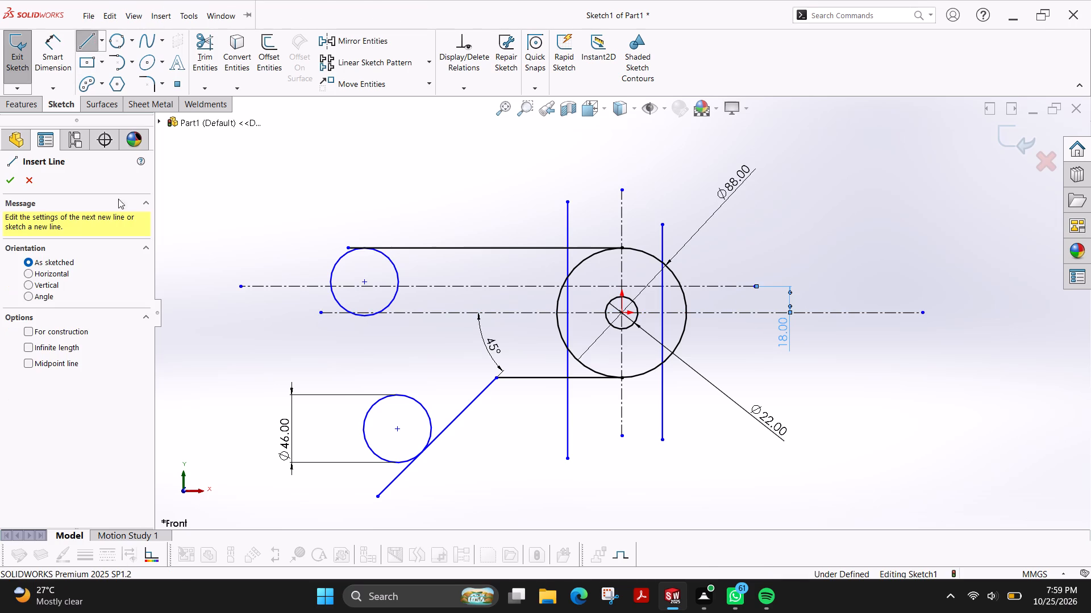
click(63, 332)
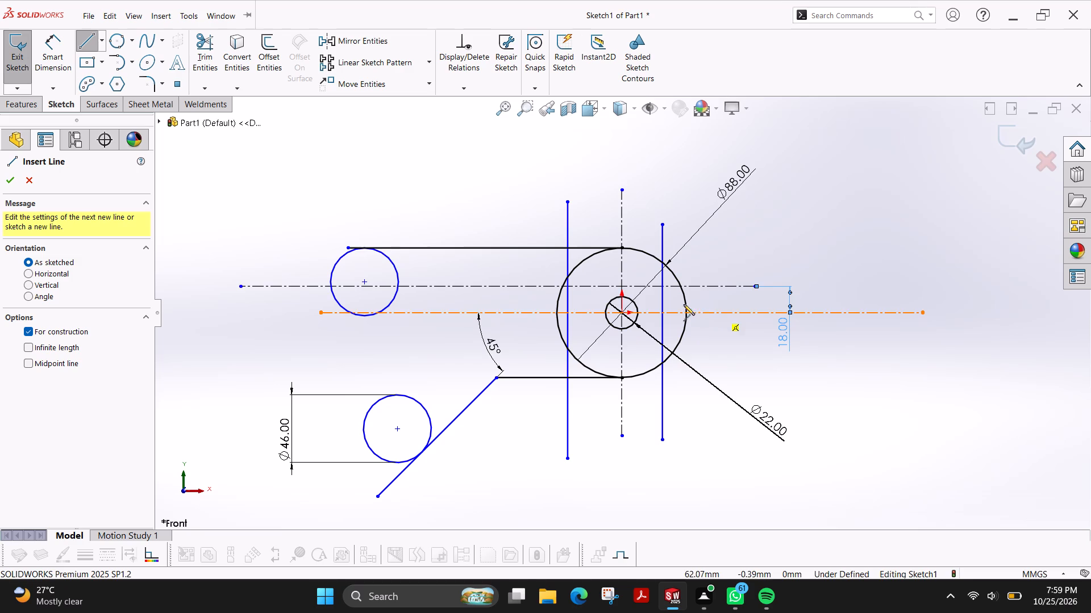
click(594, 284)
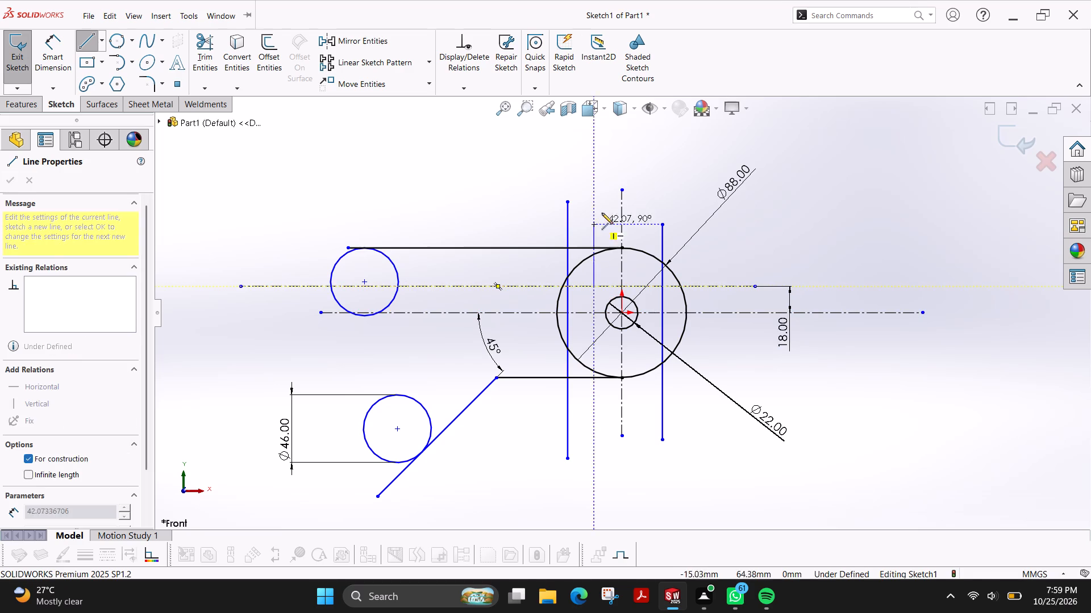
click(596, 195)
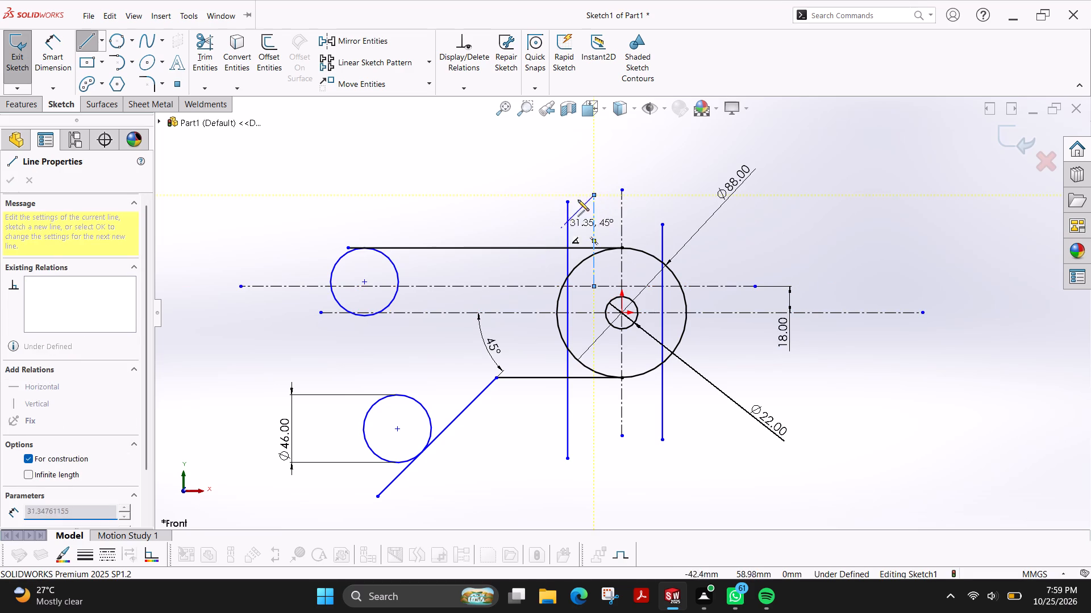
key(Escape)
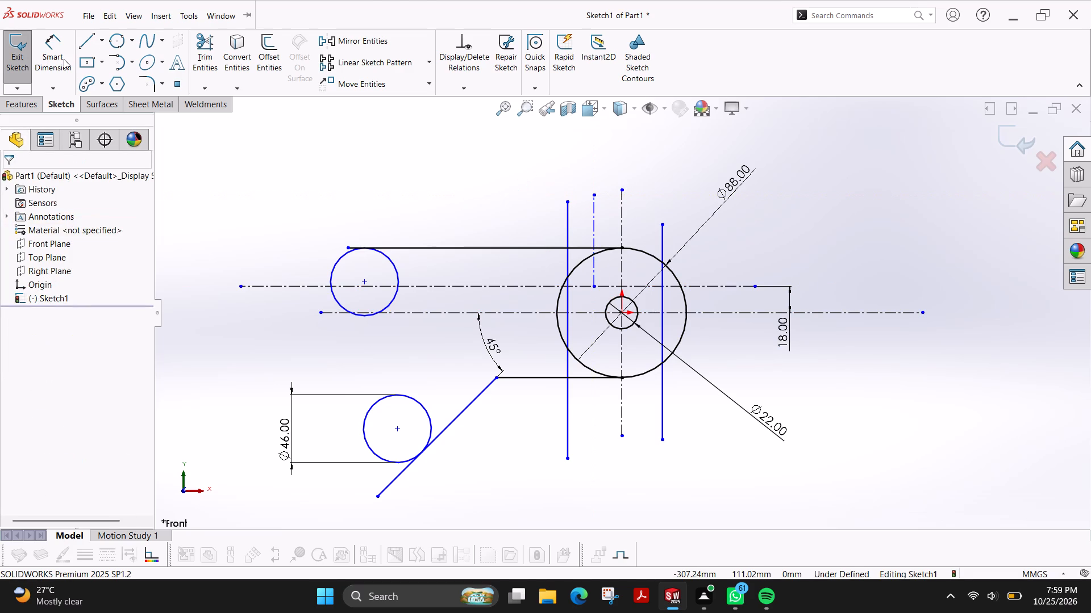
Dimension the distance between the short vertical construction line and the origin's vertical centreline as 12 mm.
click(64, 59)
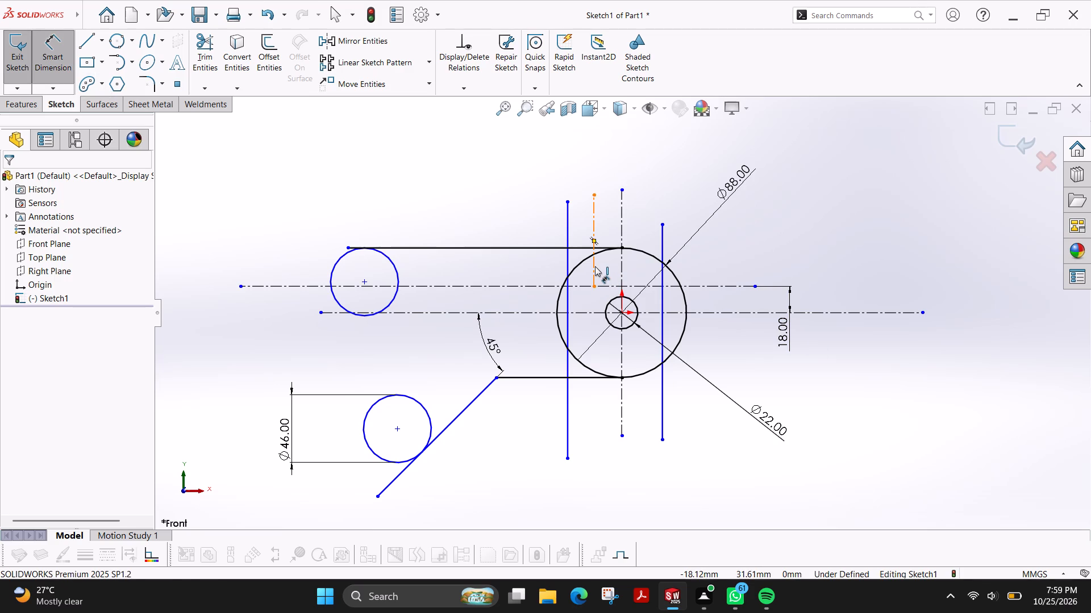
click(595, 266)
click(621, 260)
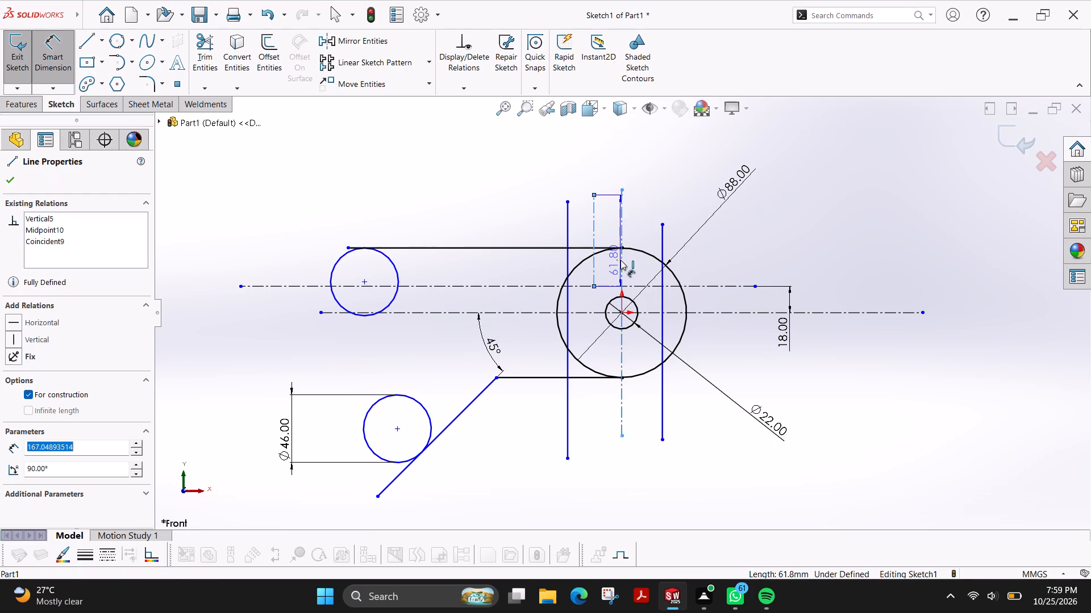
click(609, 161)
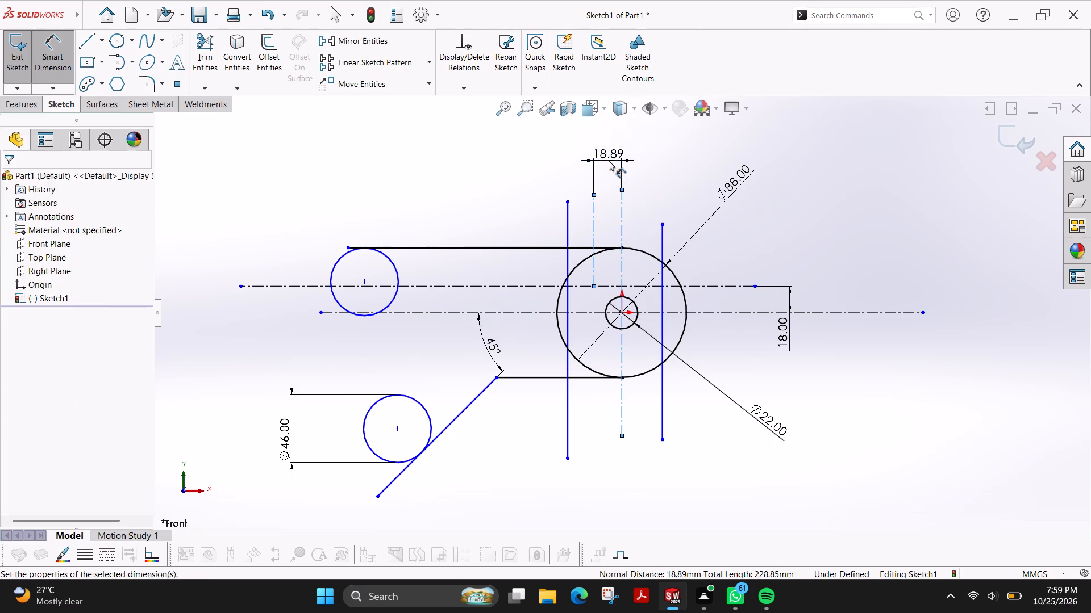
text(12)
key(Return)
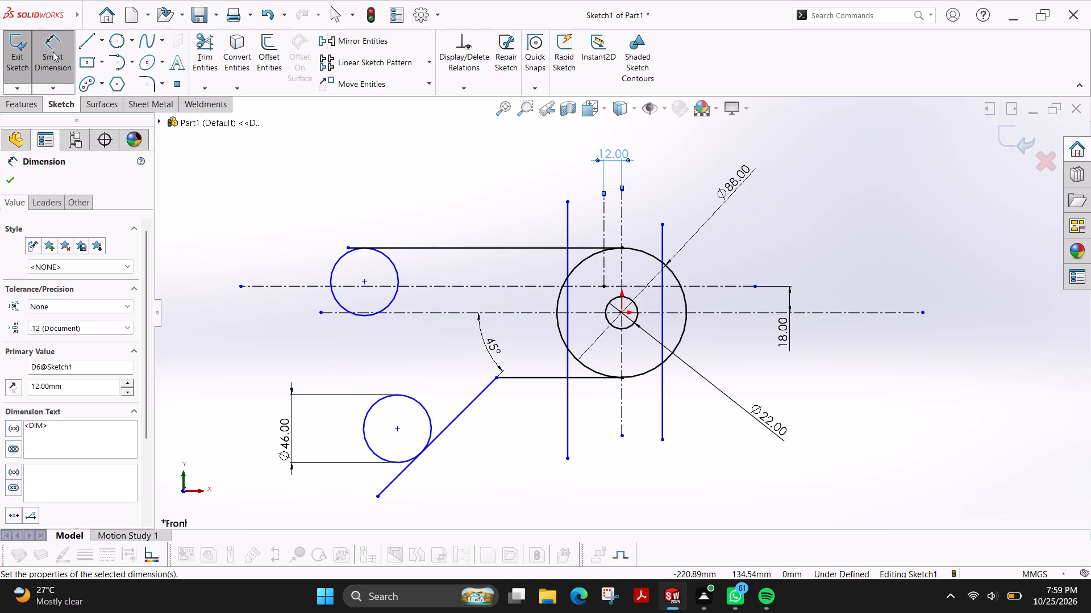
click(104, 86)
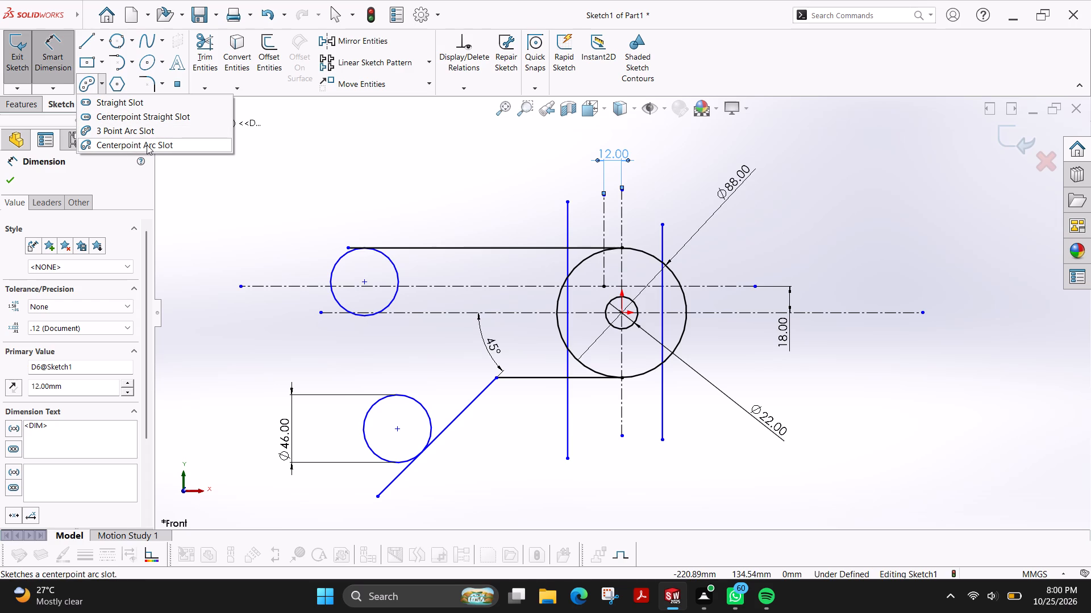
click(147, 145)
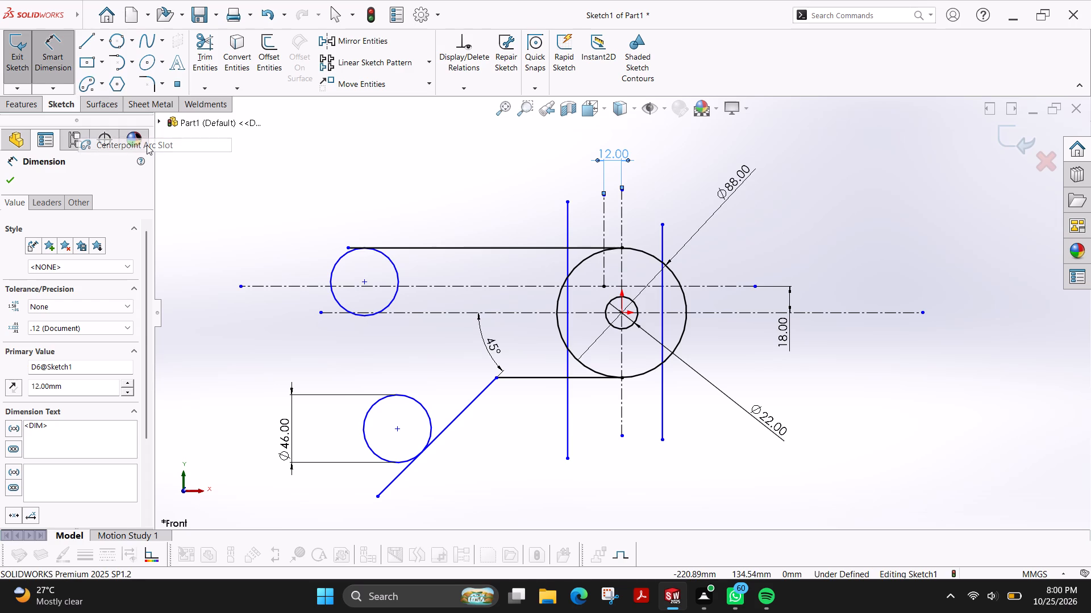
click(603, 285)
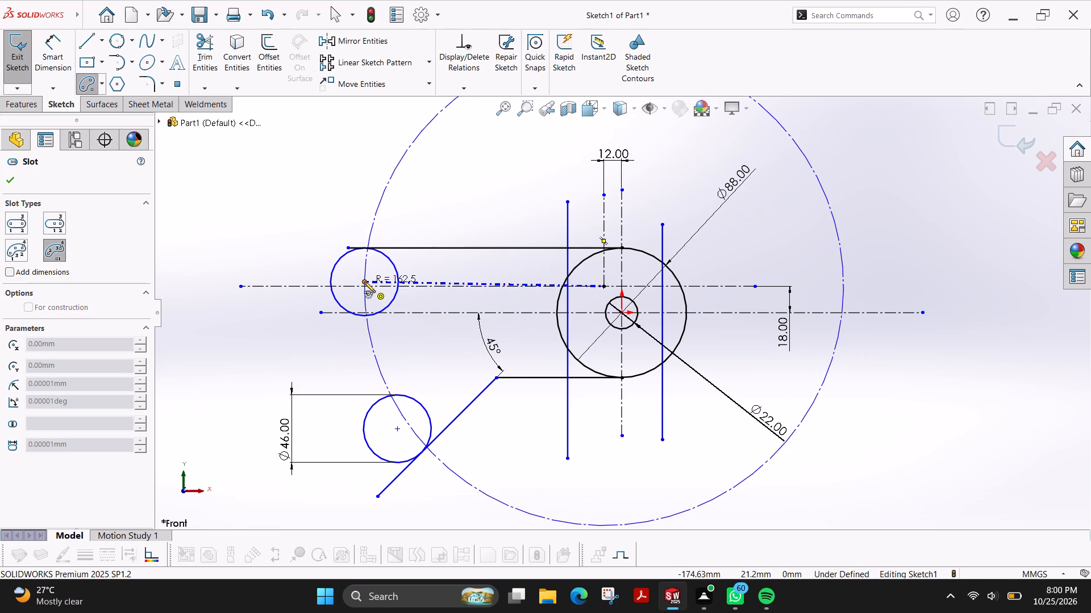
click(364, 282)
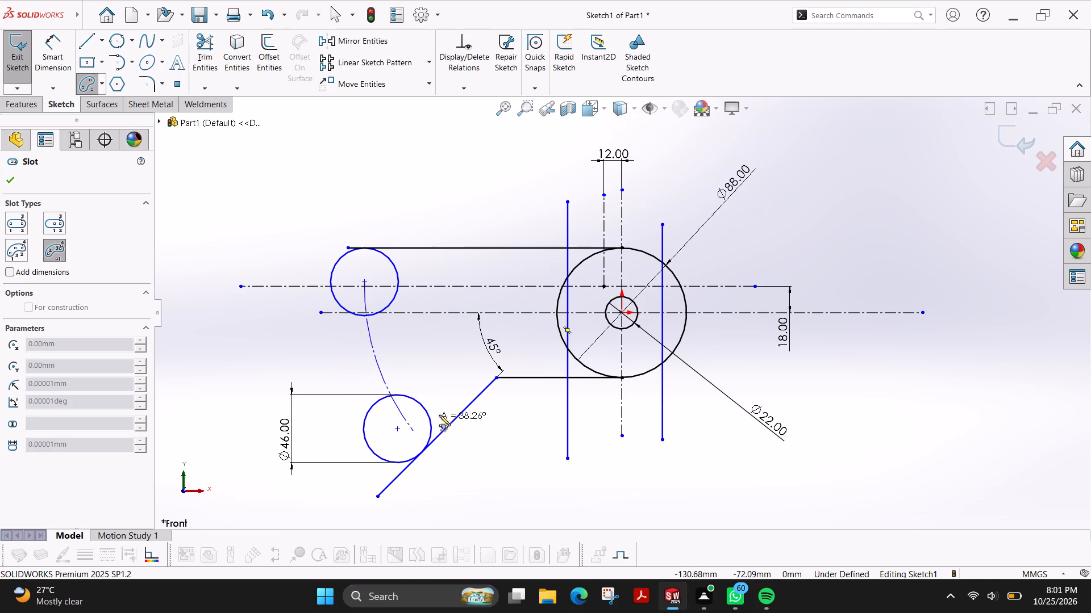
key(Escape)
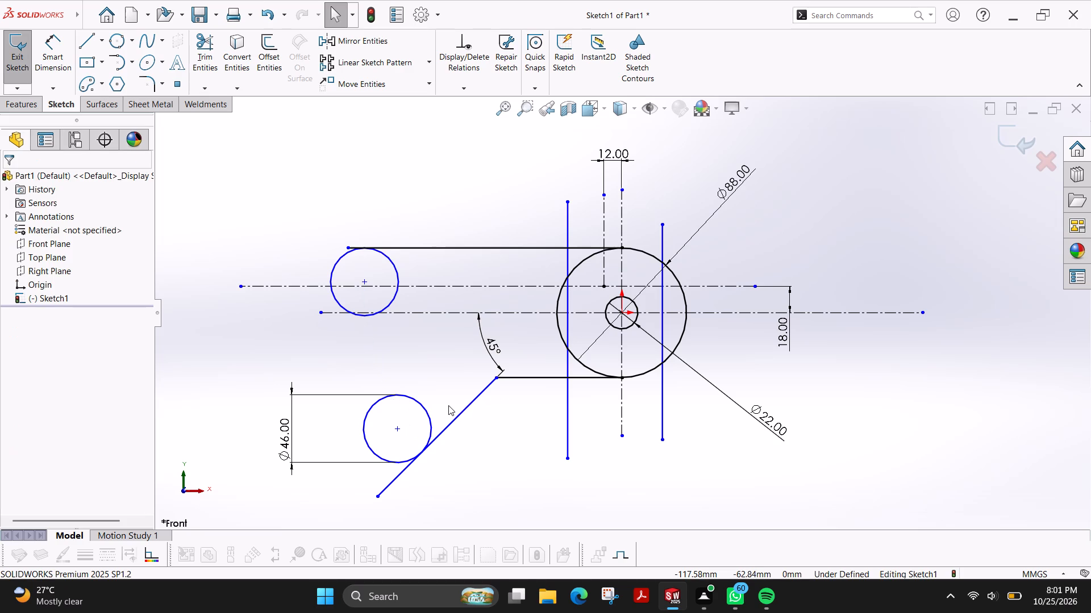
Sketch a construction line from the short vertical construction line's lower endpoint to the centre of the 46 mm circle.
click(96, 43)
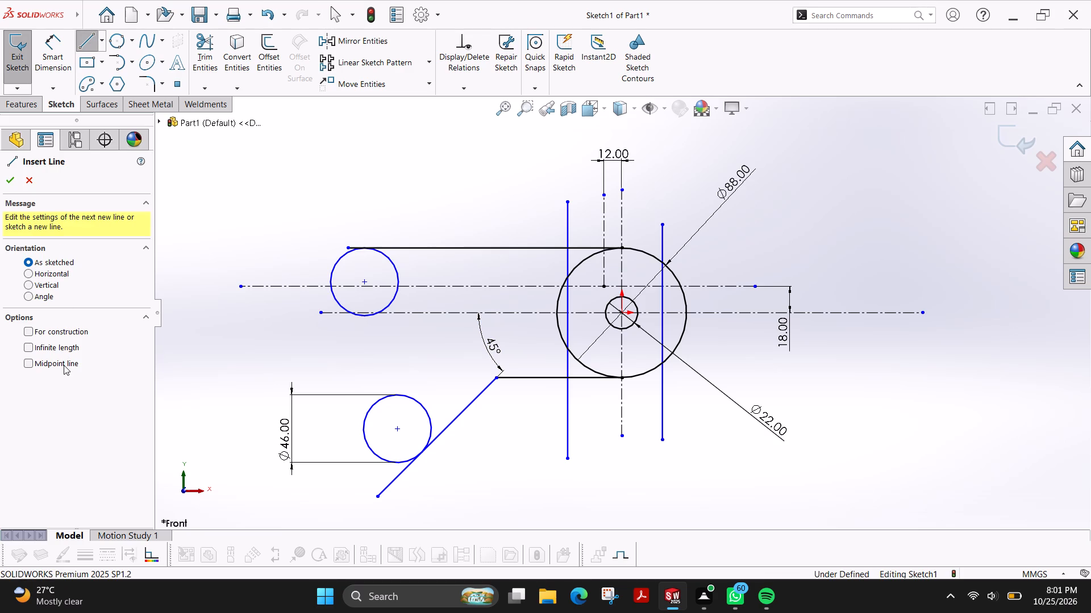
click(63, 366)
click(62, 364)
click(71, 333)
click(603, 285)
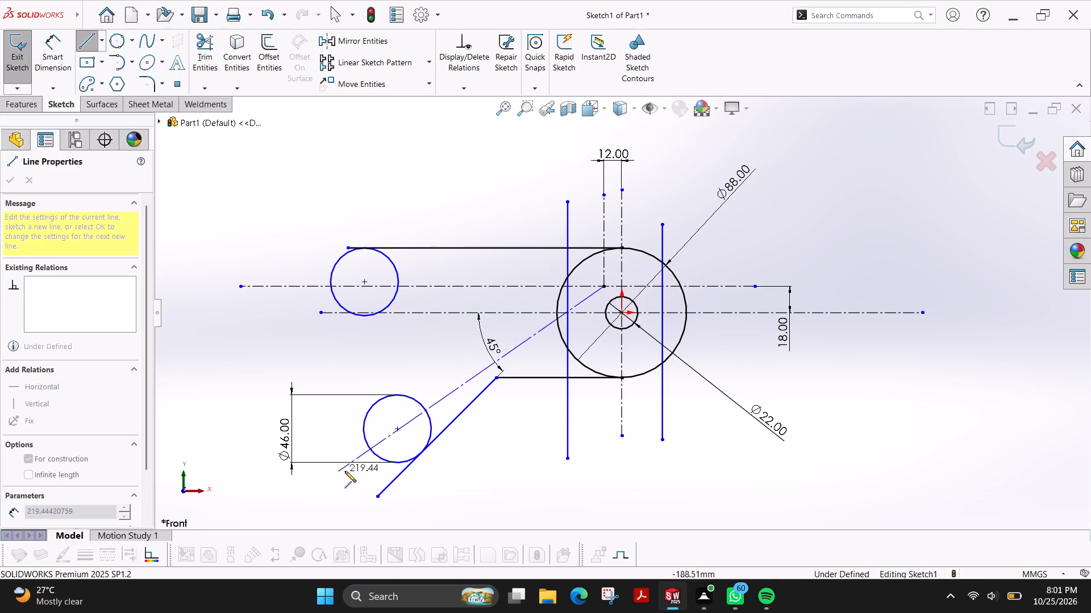
click(398, 431)
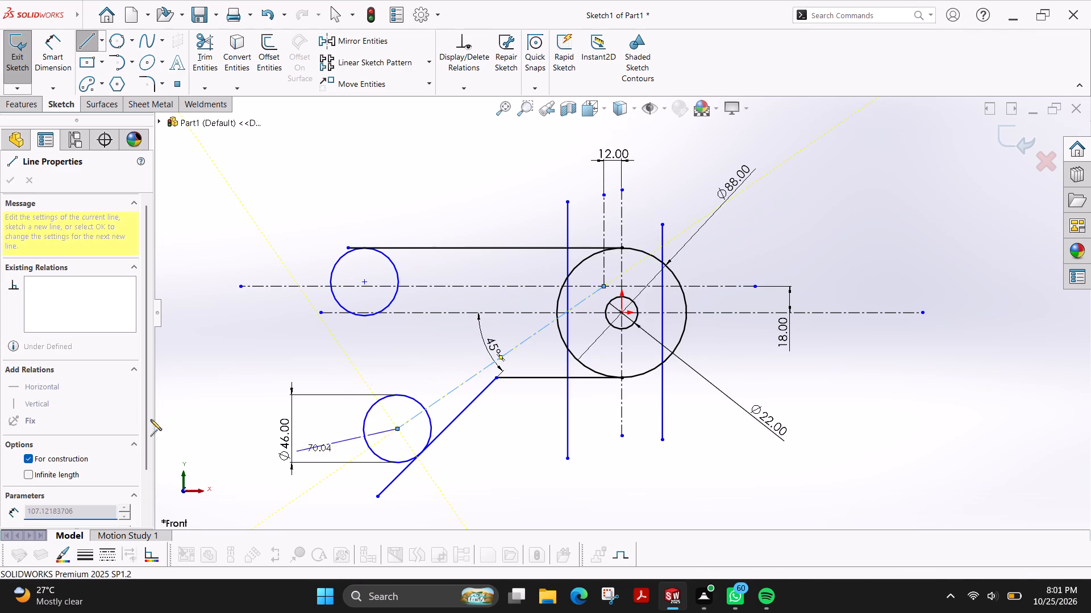
key(Escape)
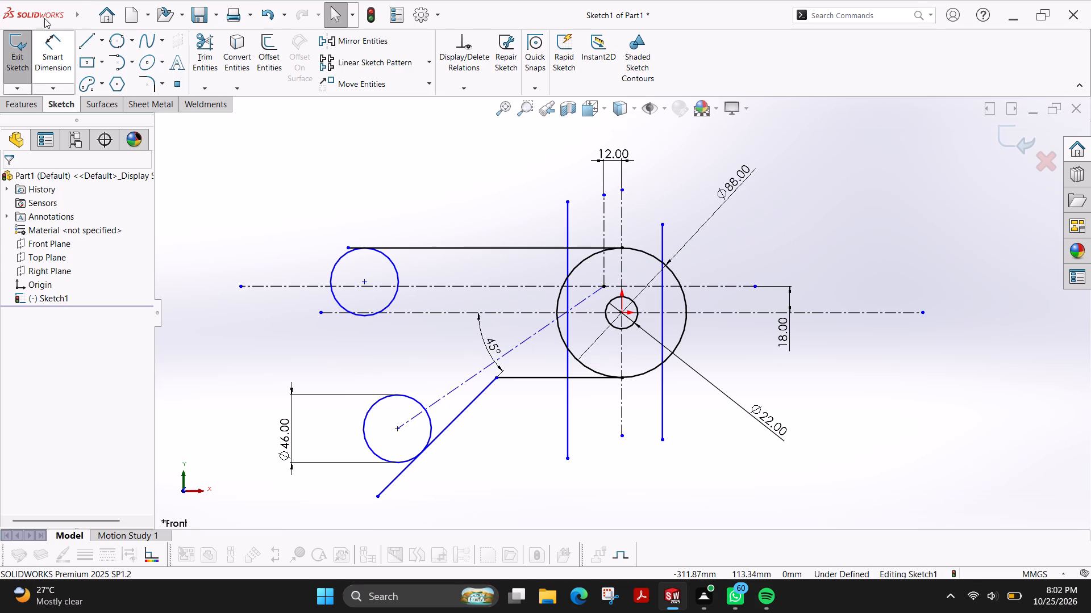
Sketch a construction line about 162.5 mm long from the same lower endpoint to the centre of the circle tangent to the upper edge.
click(82, 43)
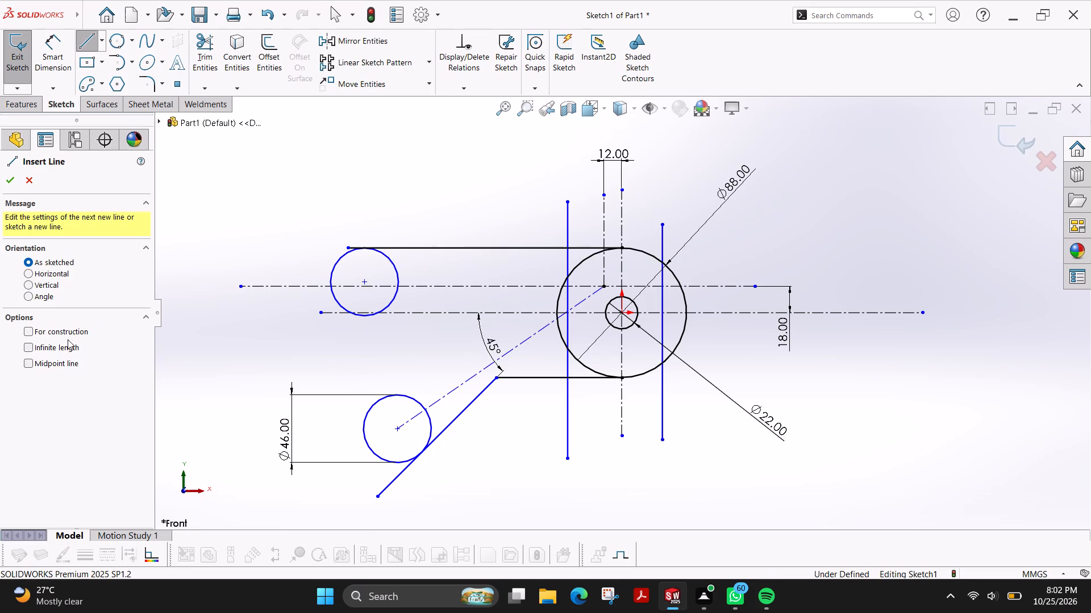
click(73, 330)
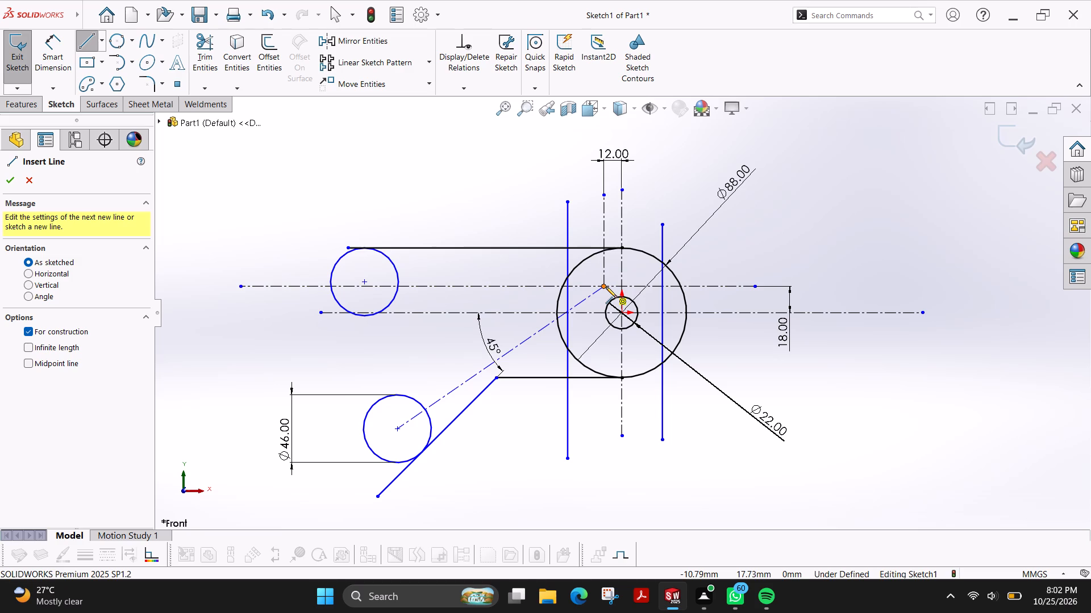
click(606, 287)
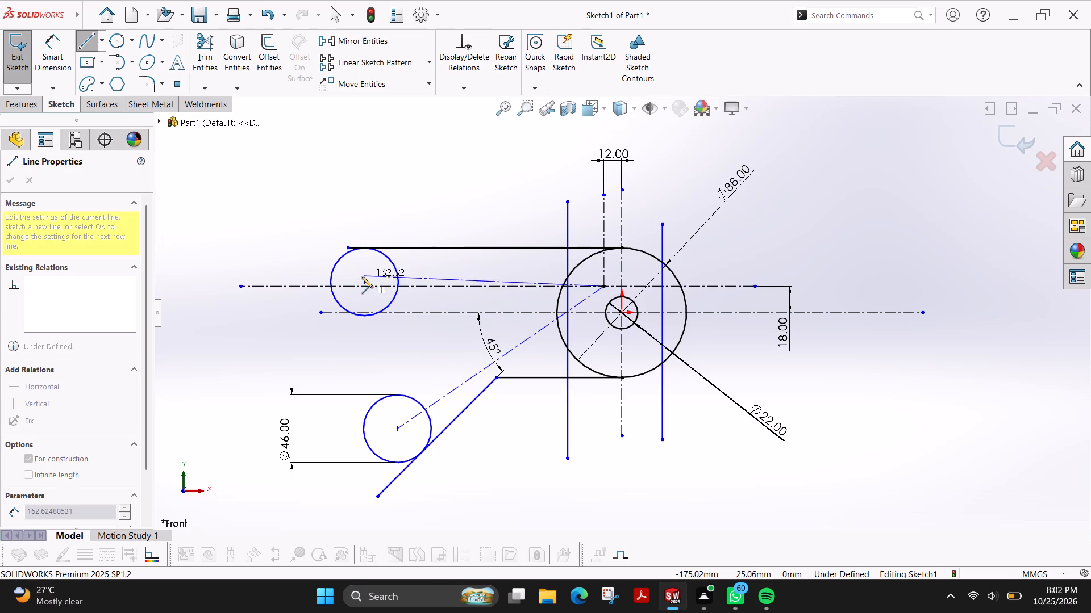
click(364, 281)
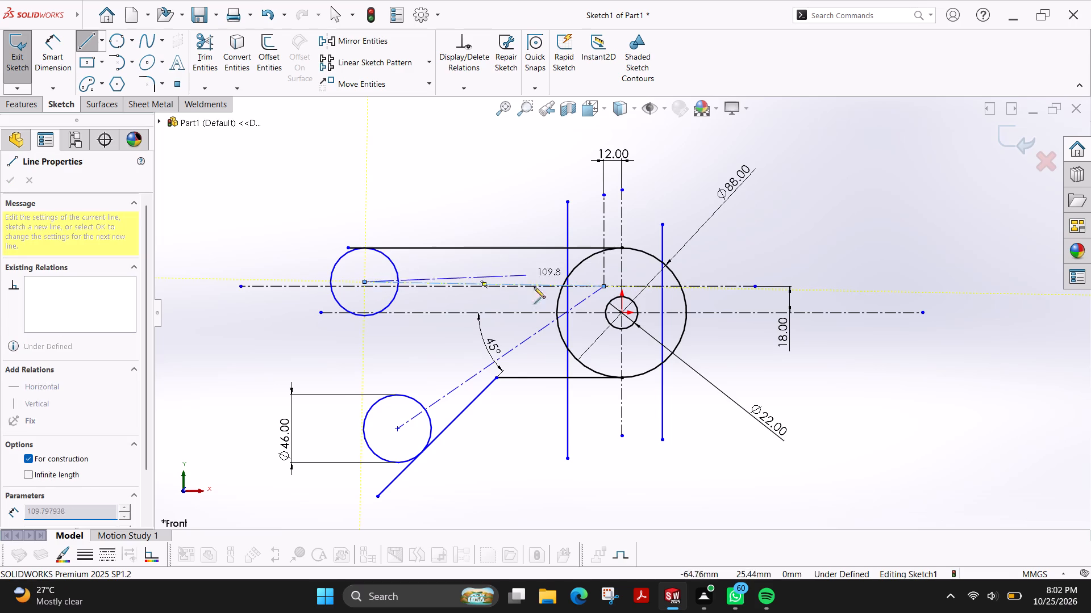
key(Escape)
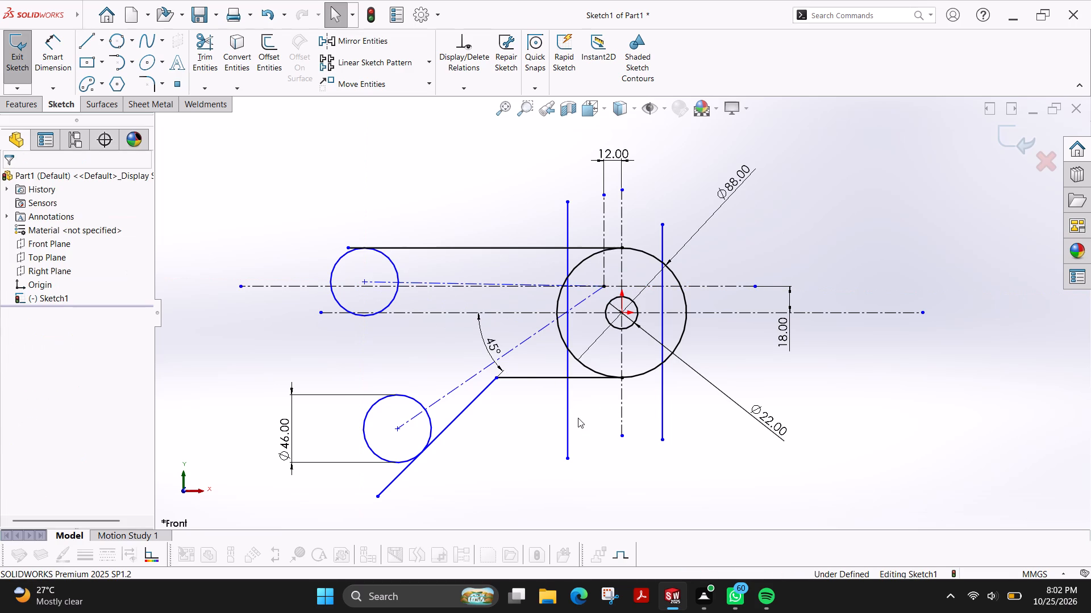
Sketch a centerpoint arc slot about the construction lines' shared point, from the upper circle's centre towards the 46 mm circle, radius about 162.5 mm, width about 22 mm.
click(91, 87)
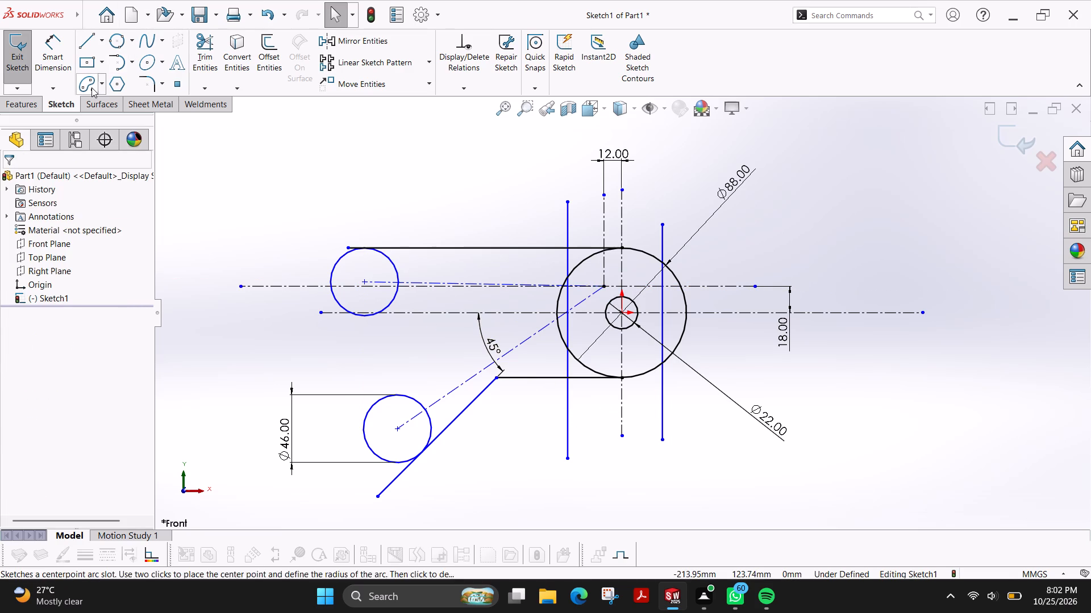
click(604, 286)
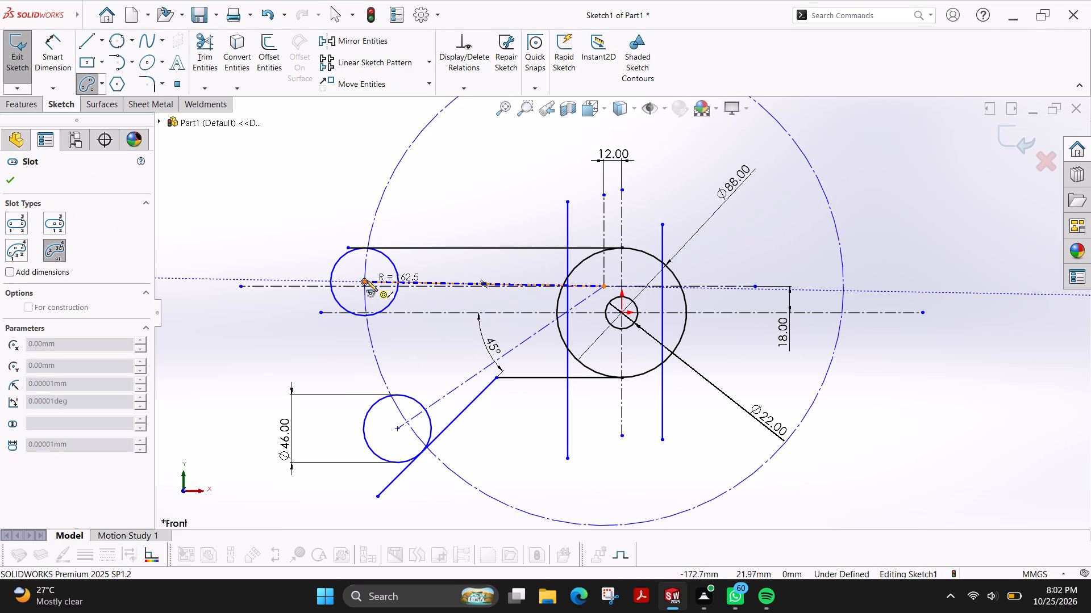
click(365, 280)
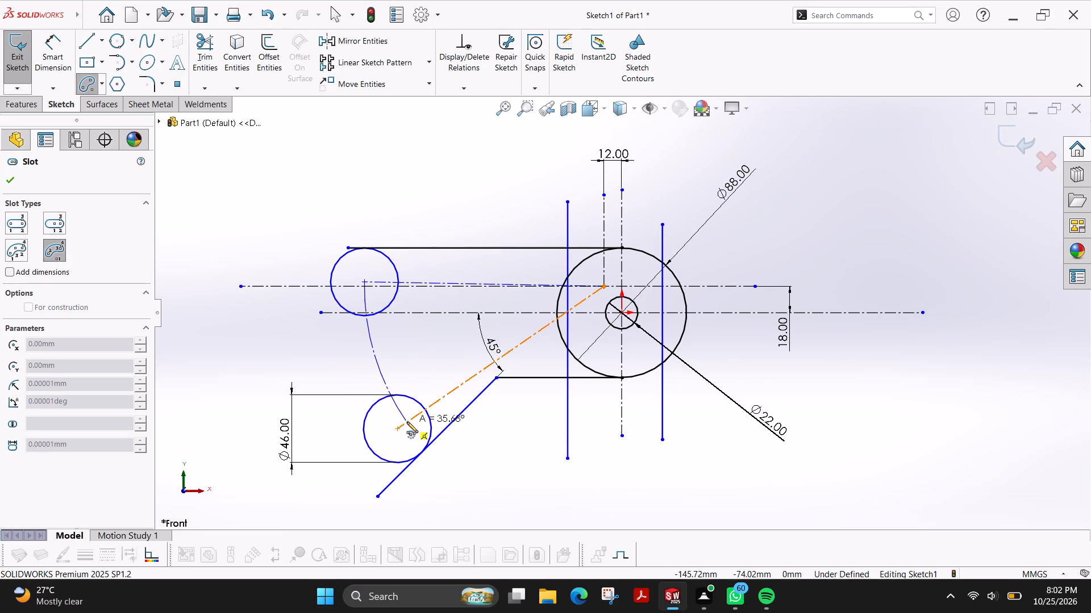
click(407, 421)
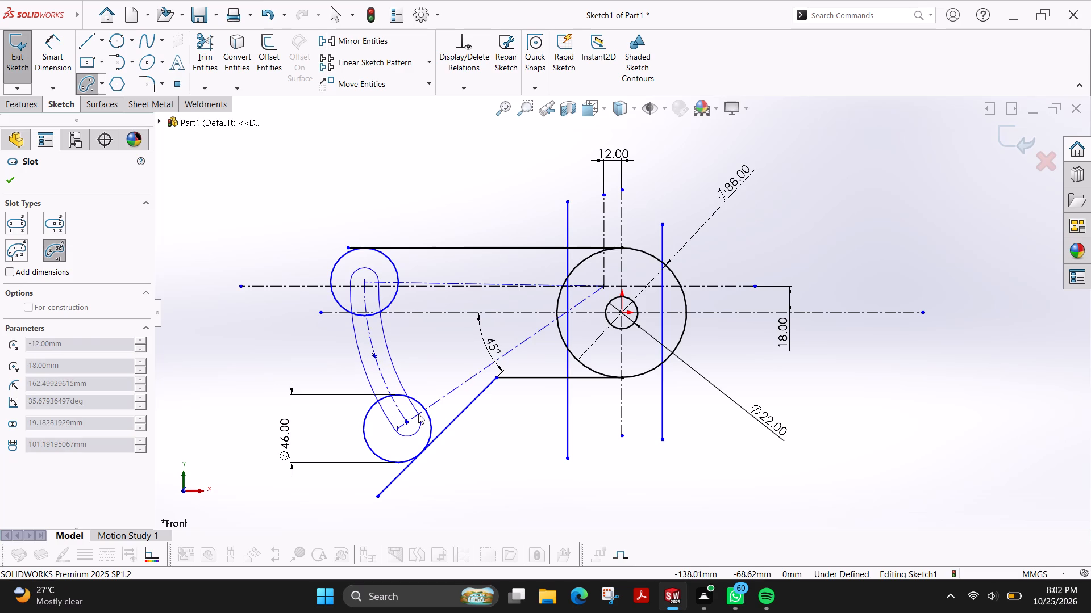
click(418, 410)
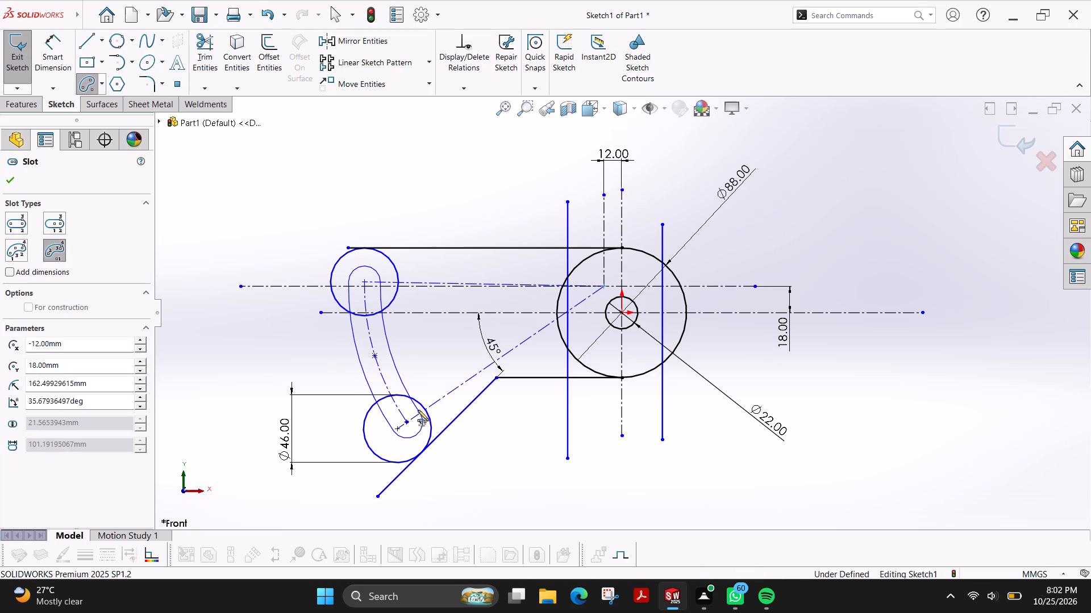
click(12, 179)
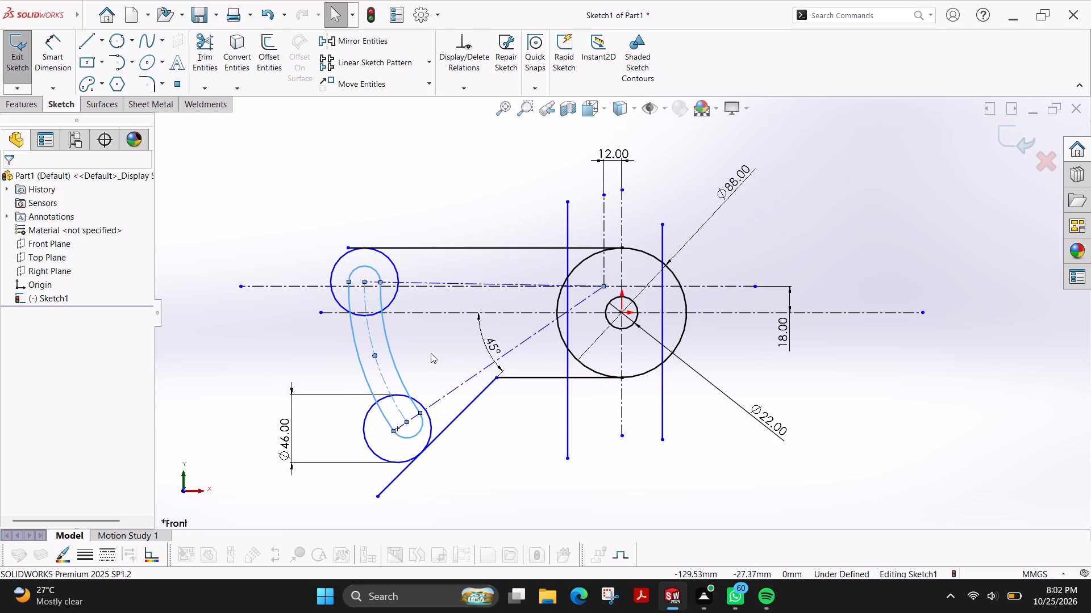
key(Escape)
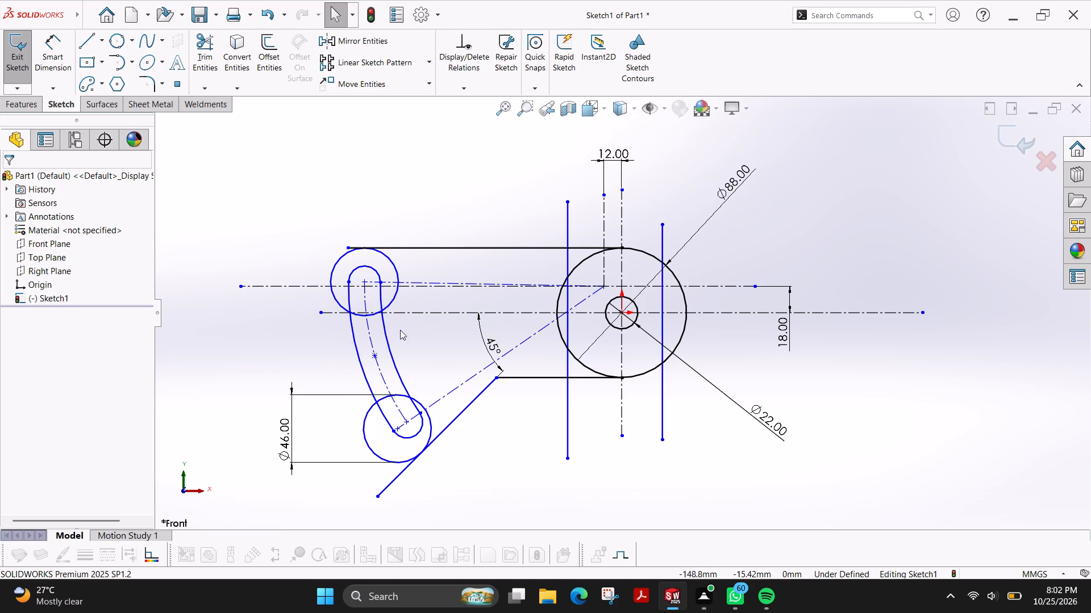
Power-trim the portions of the upper end circle that lie outside the arc slot.
scroll(409, 293, down, 1)
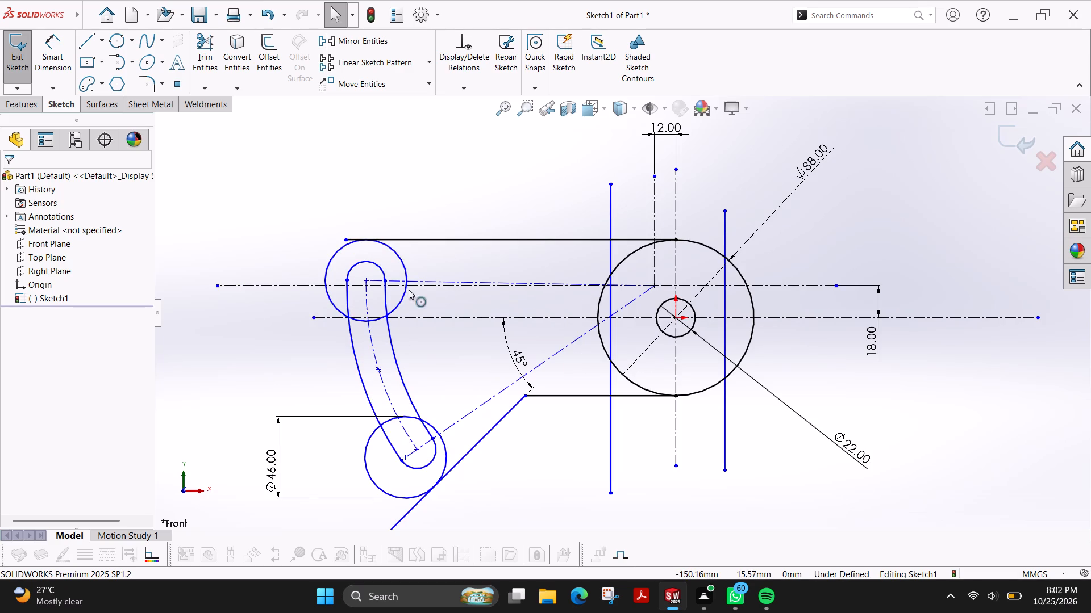
click(203, 59)
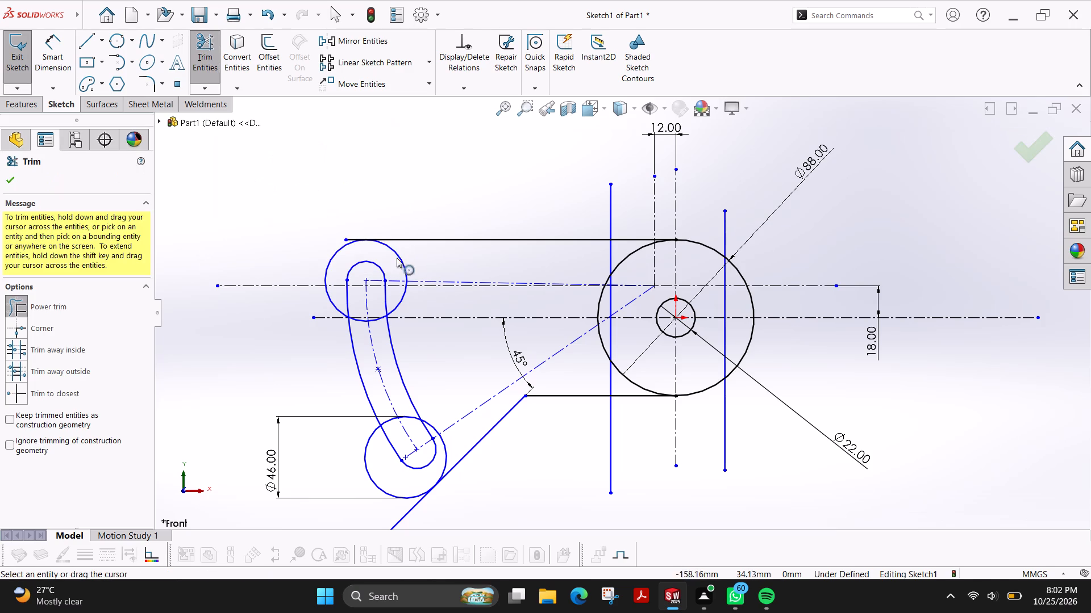
drag(412, 256, 318, 259)
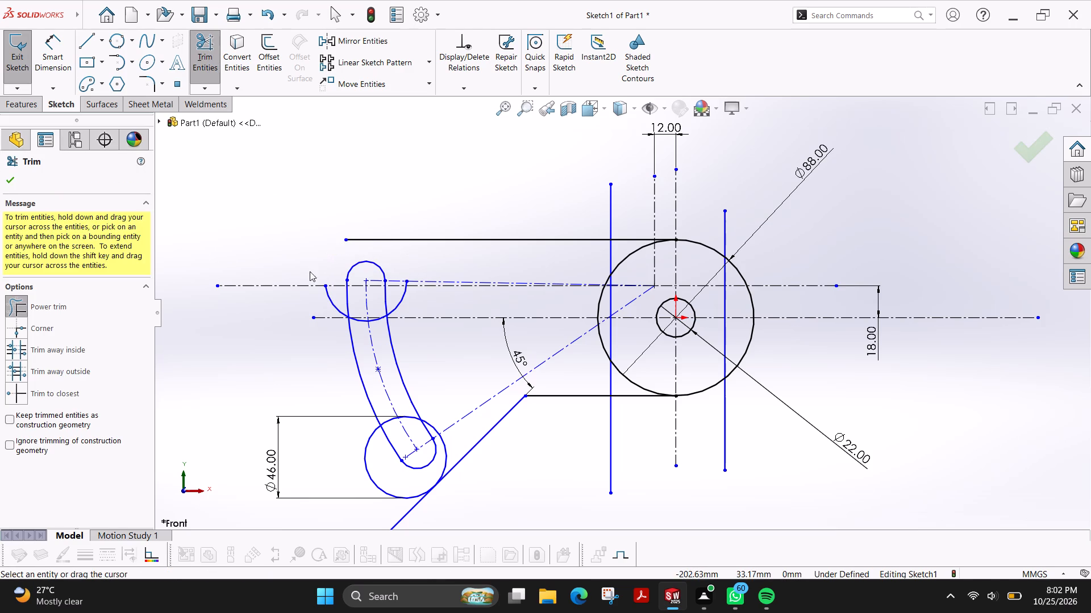
drag(318, 305, 335, 295)
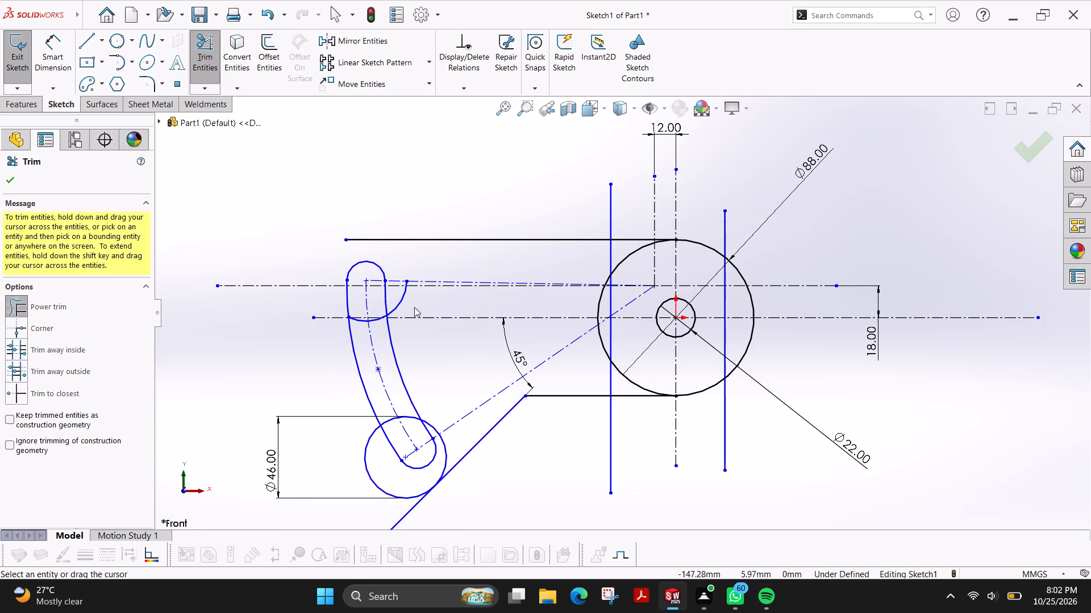
drag(411, 306, 387, 299)
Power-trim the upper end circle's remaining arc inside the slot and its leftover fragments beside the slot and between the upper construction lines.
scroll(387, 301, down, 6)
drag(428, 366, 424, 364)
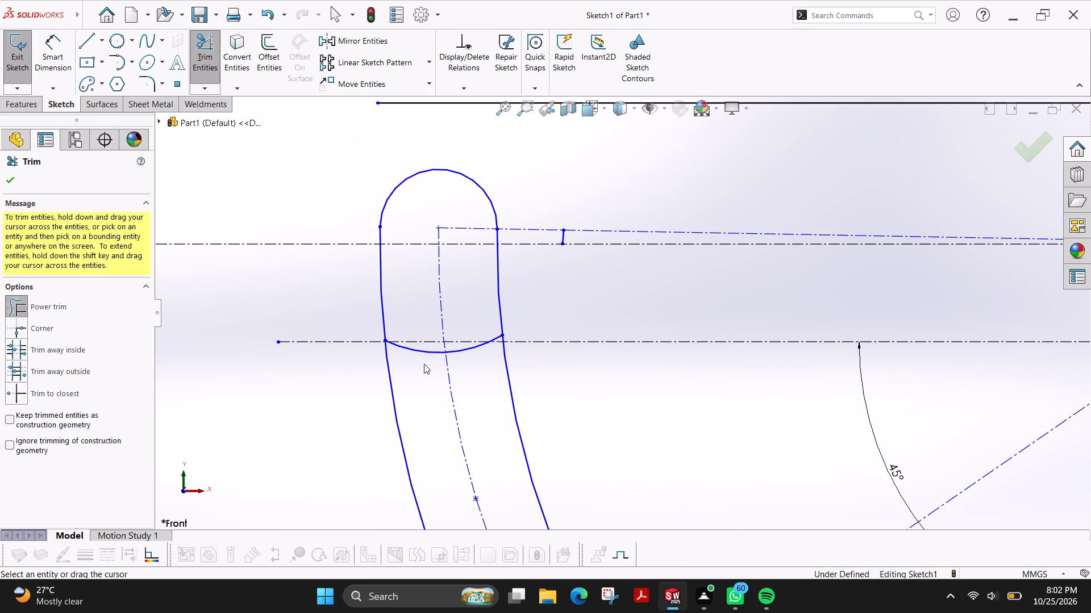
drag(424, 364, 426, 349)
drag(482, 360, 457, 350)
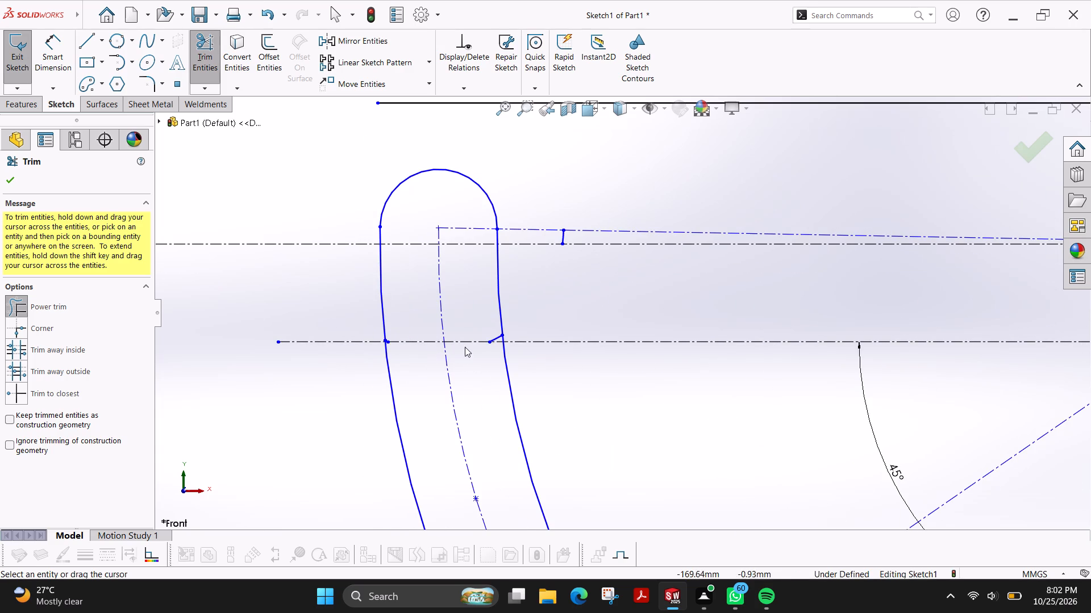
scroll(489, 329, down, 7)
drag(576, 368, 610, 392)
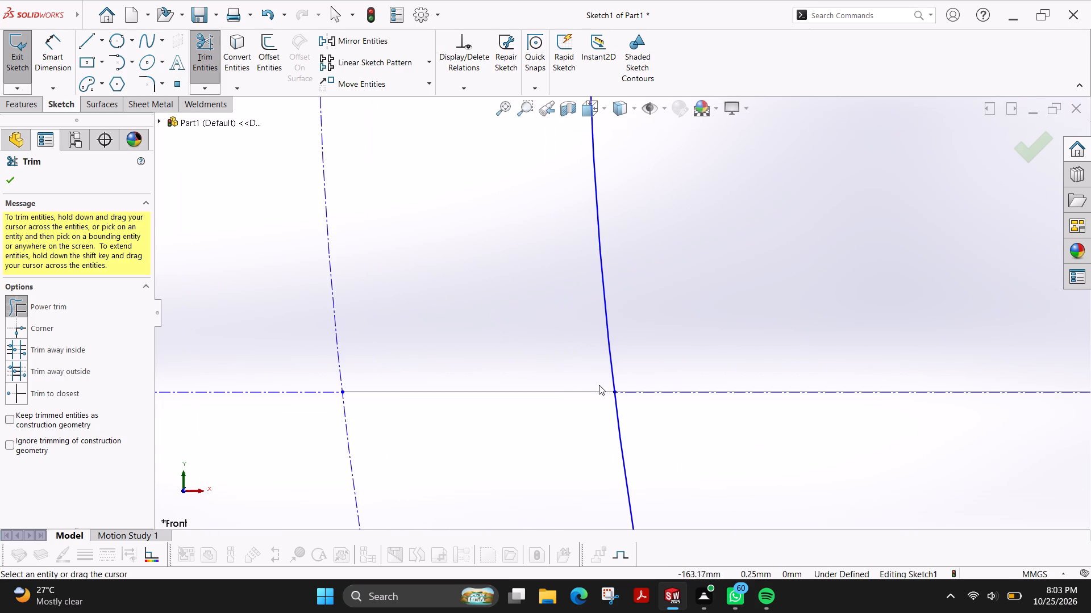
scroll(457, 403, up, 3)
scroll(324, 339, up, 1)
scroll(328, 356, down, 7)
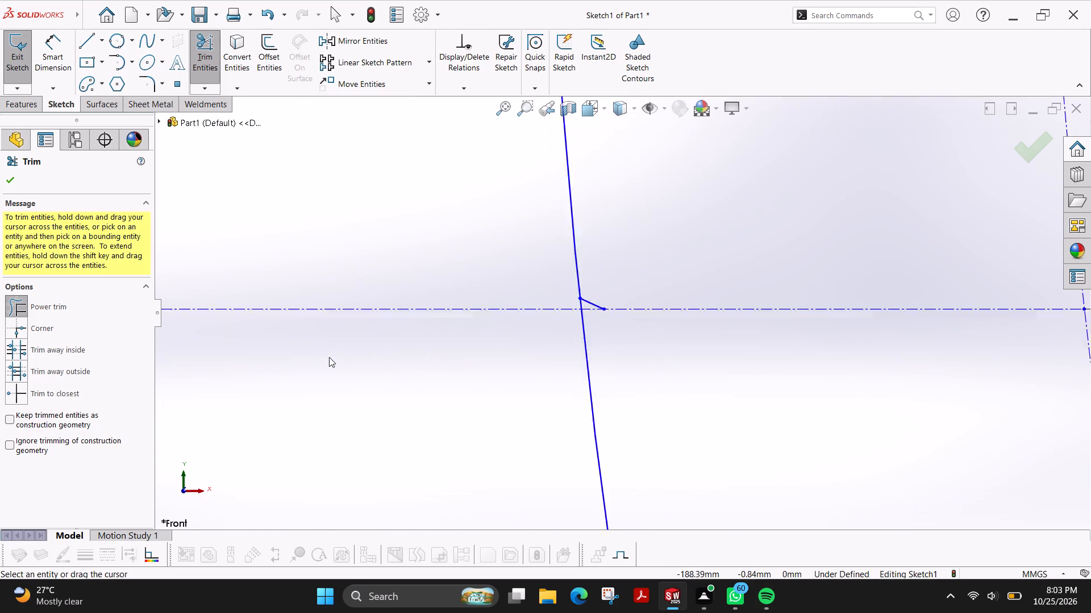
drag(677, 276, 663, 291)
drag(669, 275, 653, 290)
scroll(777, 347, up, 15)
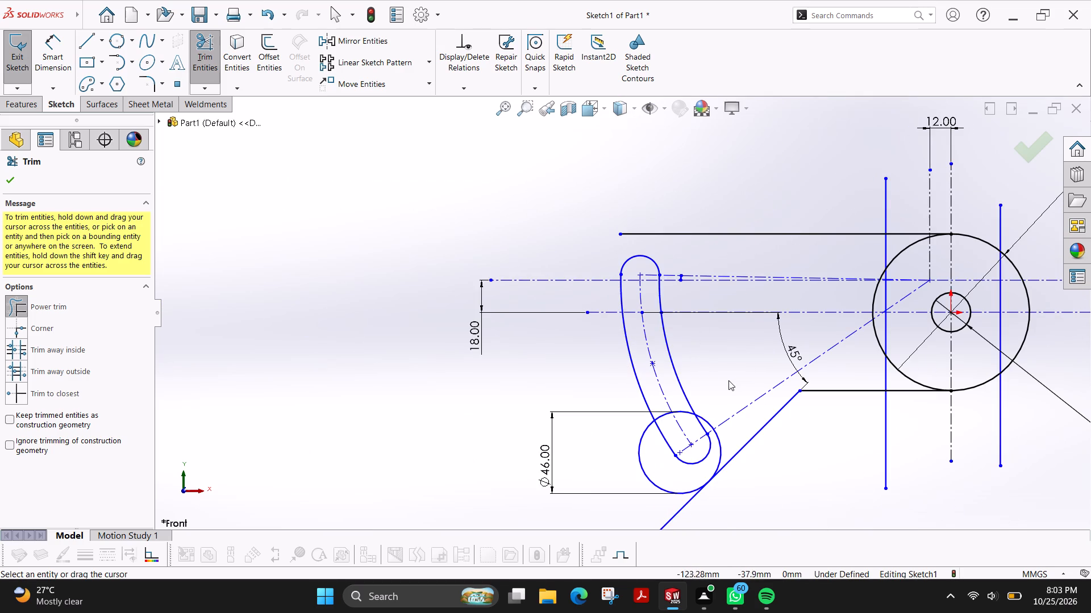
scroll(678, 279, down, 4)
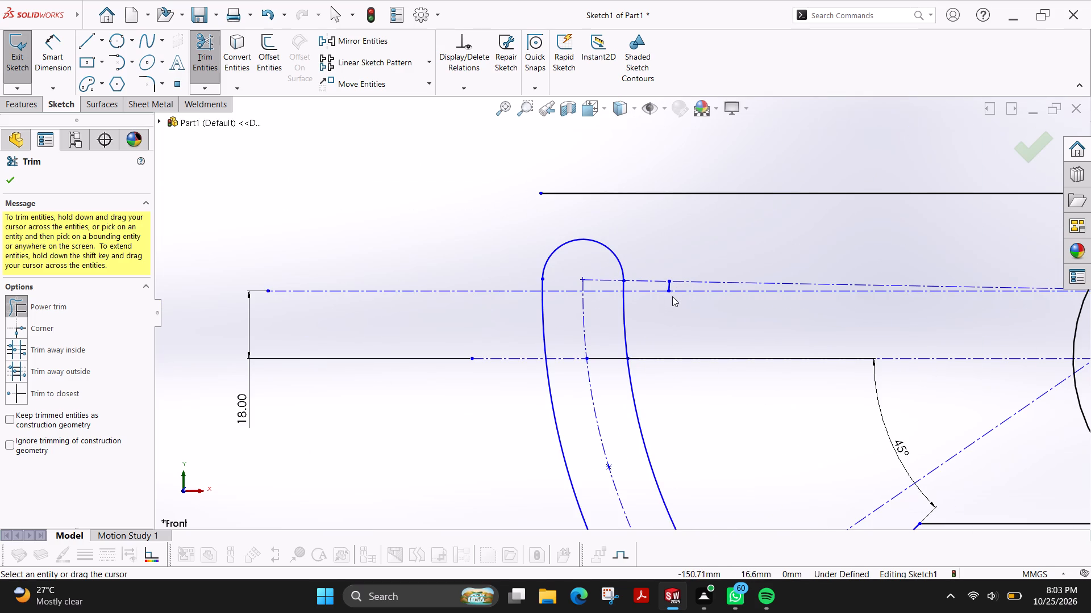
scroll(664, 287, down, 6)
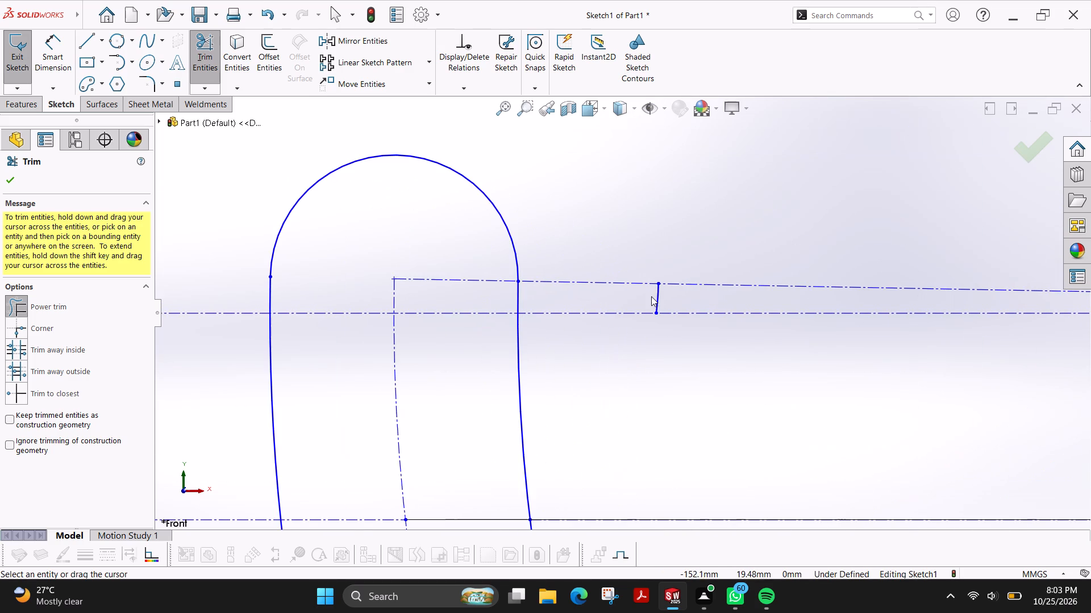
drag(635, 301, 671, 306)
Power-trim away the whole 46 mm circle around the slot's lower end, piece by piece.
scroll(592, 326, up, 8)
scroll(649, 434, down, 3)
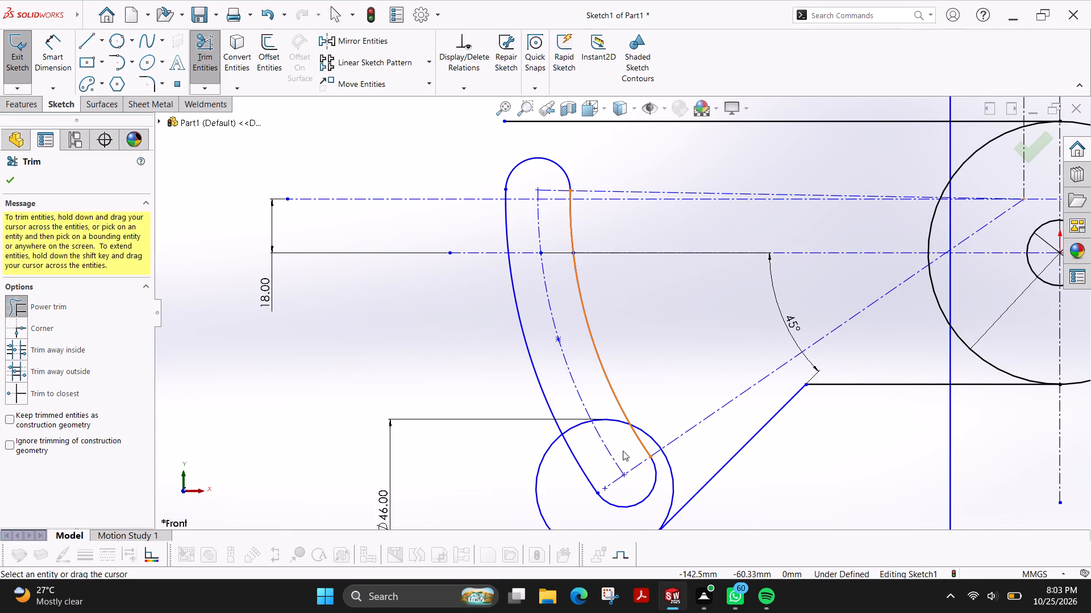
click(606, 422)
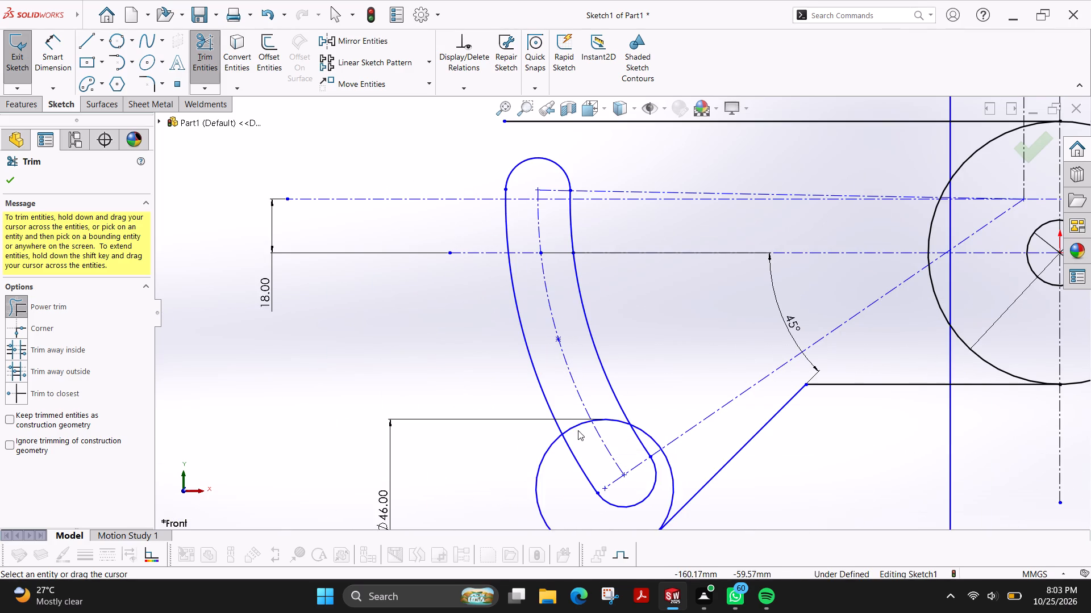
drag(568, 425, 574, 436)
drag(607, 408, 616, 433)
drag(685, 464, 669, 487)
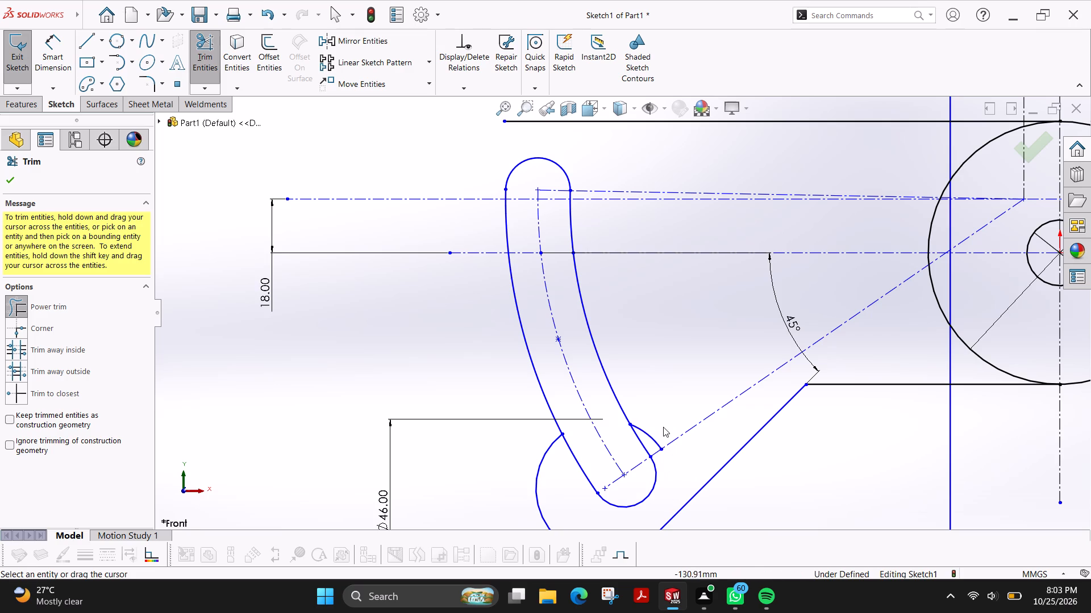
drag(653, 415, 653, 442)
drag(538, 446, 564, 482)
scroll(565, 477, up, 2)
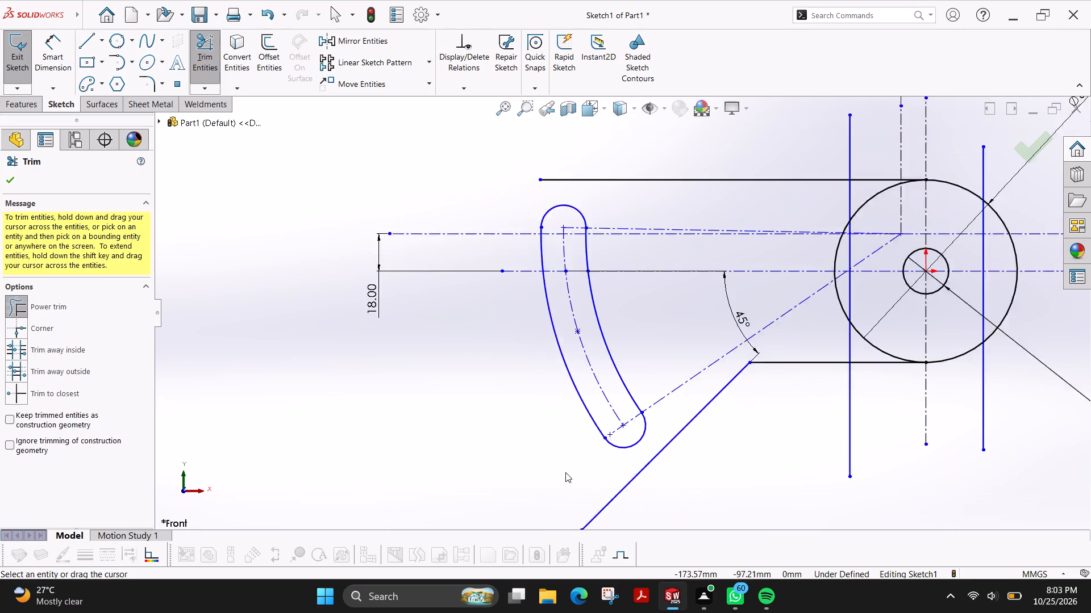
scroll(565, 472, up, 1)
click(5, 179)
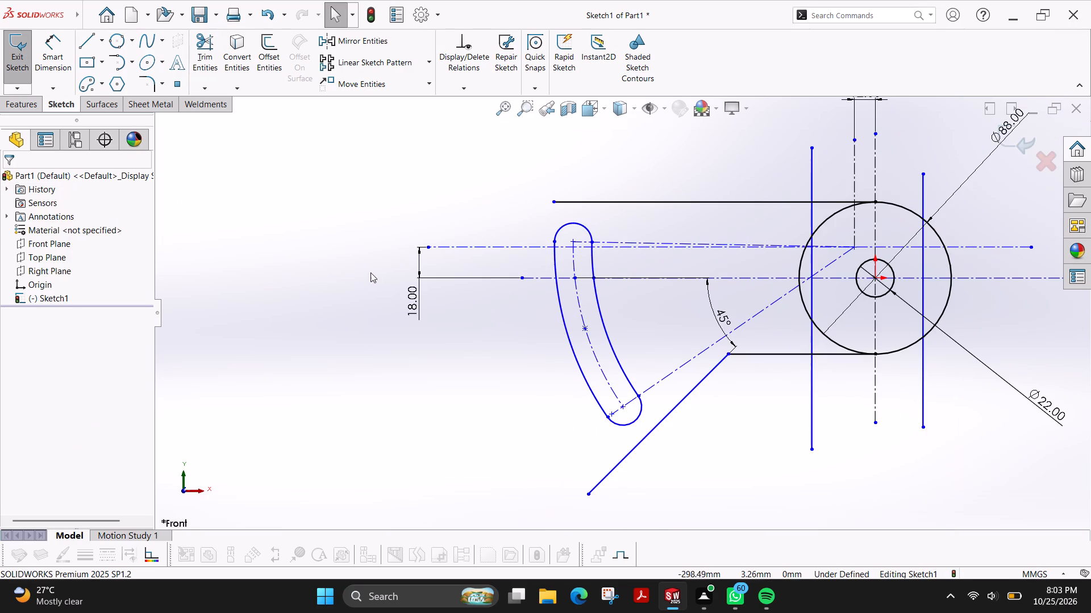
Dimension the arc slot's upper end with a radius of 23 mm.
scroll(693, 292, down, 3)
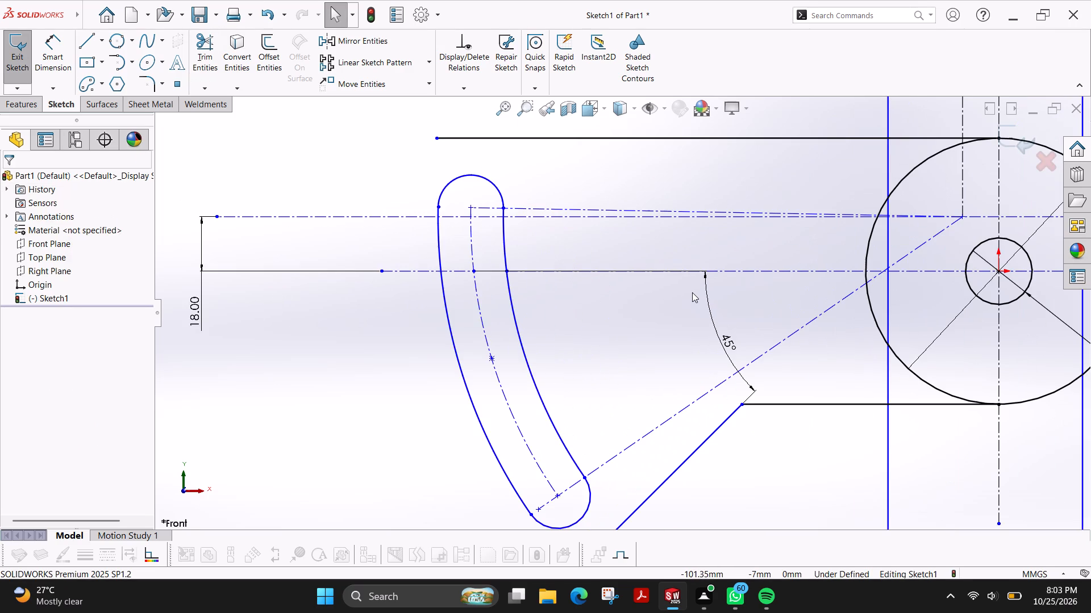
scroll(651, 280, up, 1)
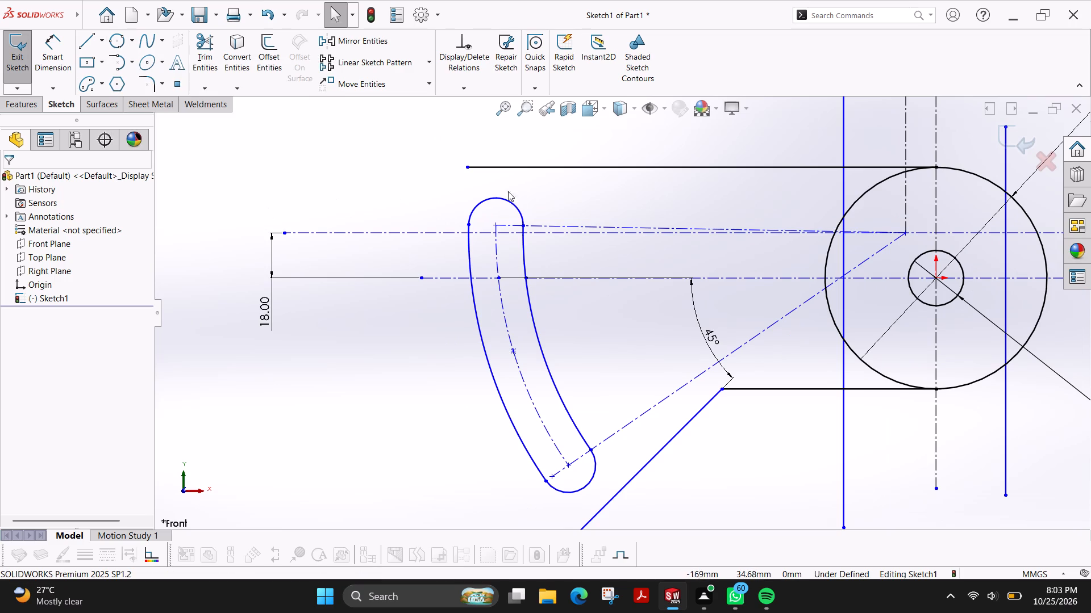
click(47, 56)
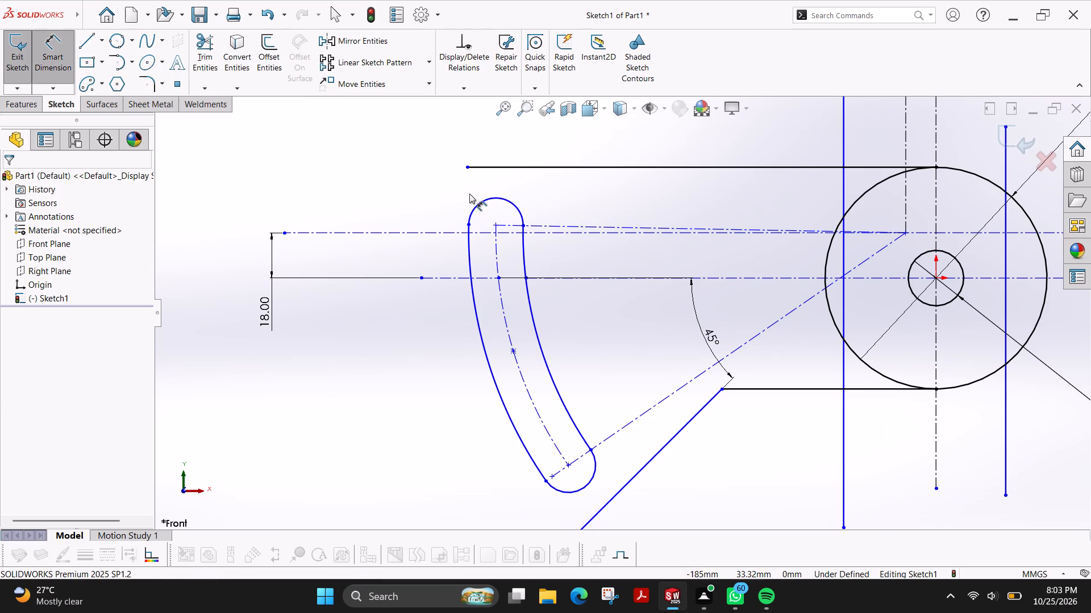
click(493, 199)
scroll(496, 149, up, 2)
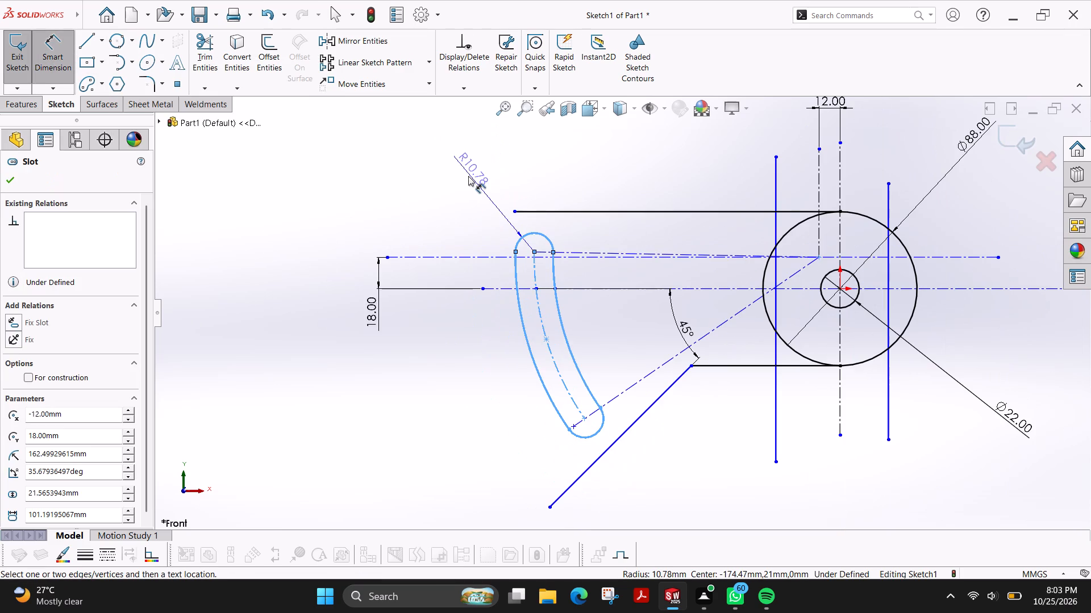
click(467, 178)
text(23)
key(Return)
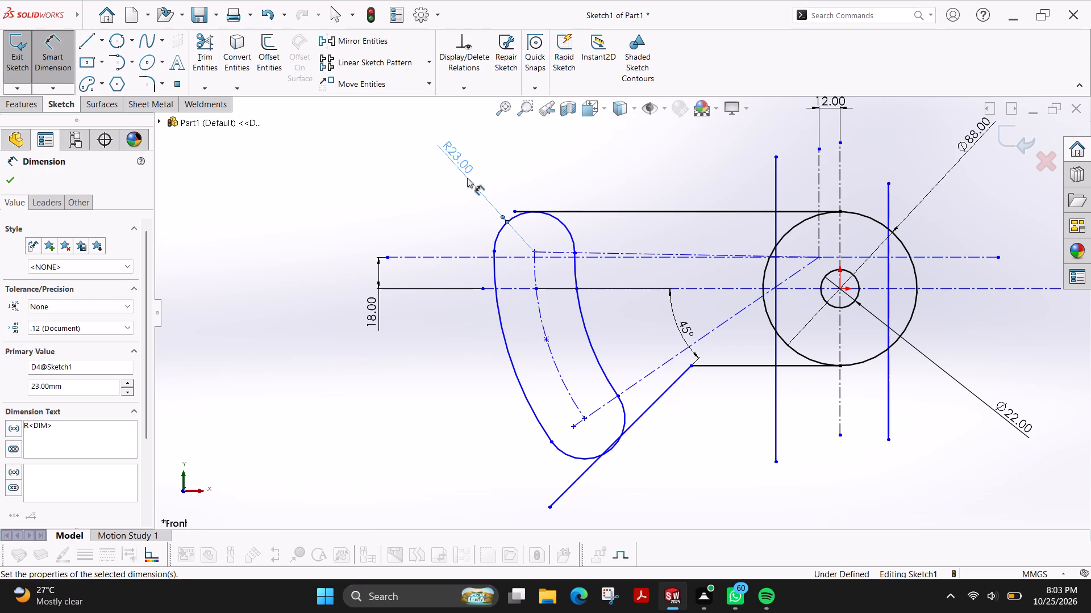
Undo the sketch edits back to the two concentric circles at the origin, with only the inner circle dimensioned.
key(ctrl+z)
key(ctrl+z)
key(ctrl+z)
key(ctrl+z)
key(ctrl+z)
key(ctrl+z)
key(ctrl+z)
key(ctrl+z)
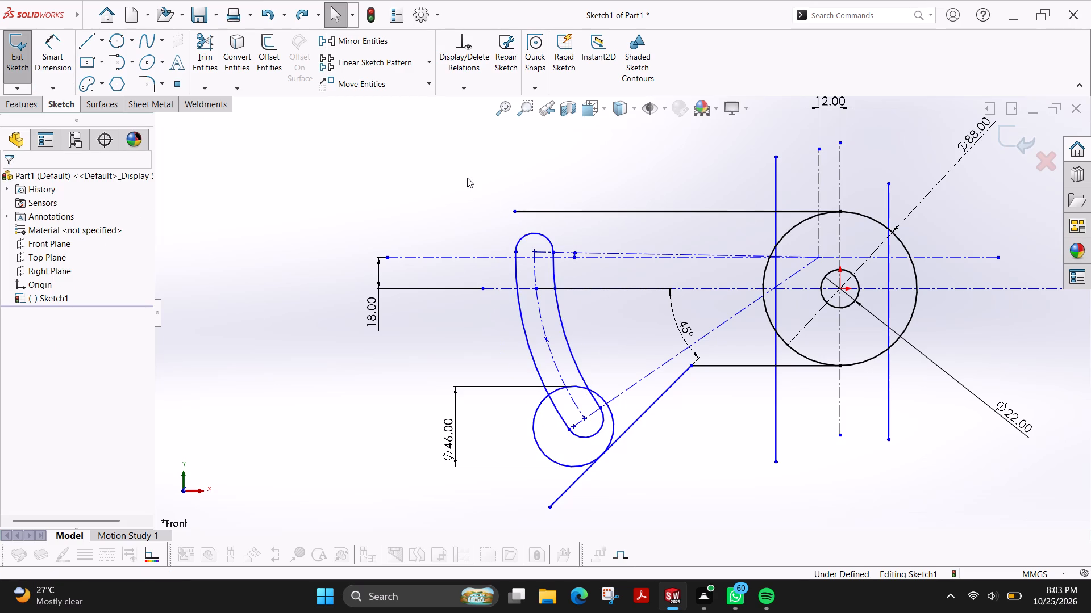
key(ctrl+z)
key(ctrl+z)
key(ctrl+z)
key(ctrl+z)
key(ctrl+z)
key(ctrl+z)
key(ctrl+z)
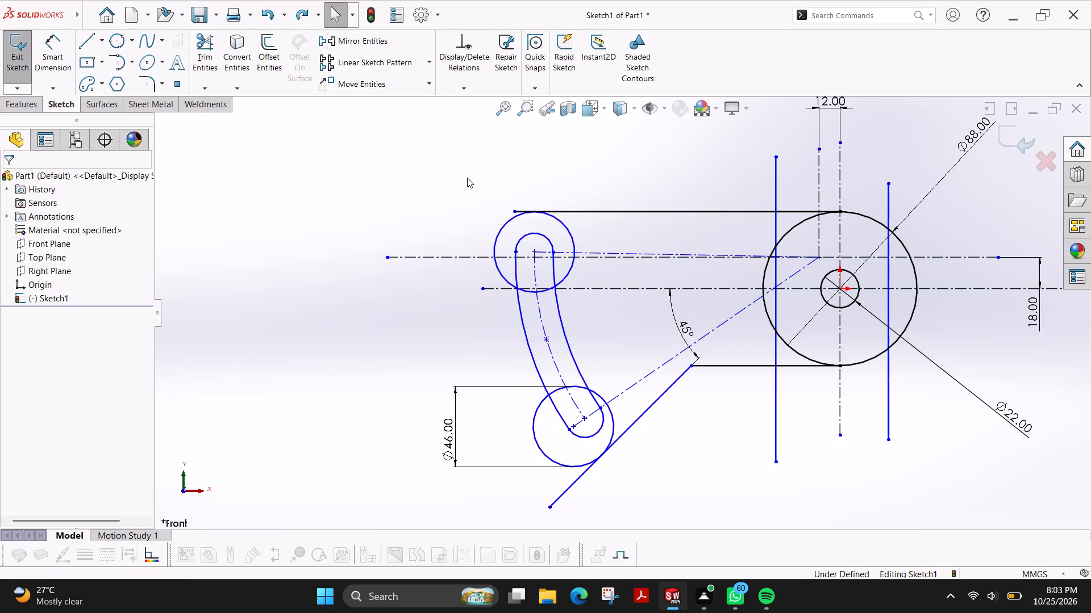
key(ctrl+z)
key(ctrl+z)
key(ctrl+z)
key(ctrl+z)
key(ctrl+z)
key(ctrl+z)
key(ctrl+z)
key(ctrl+z)
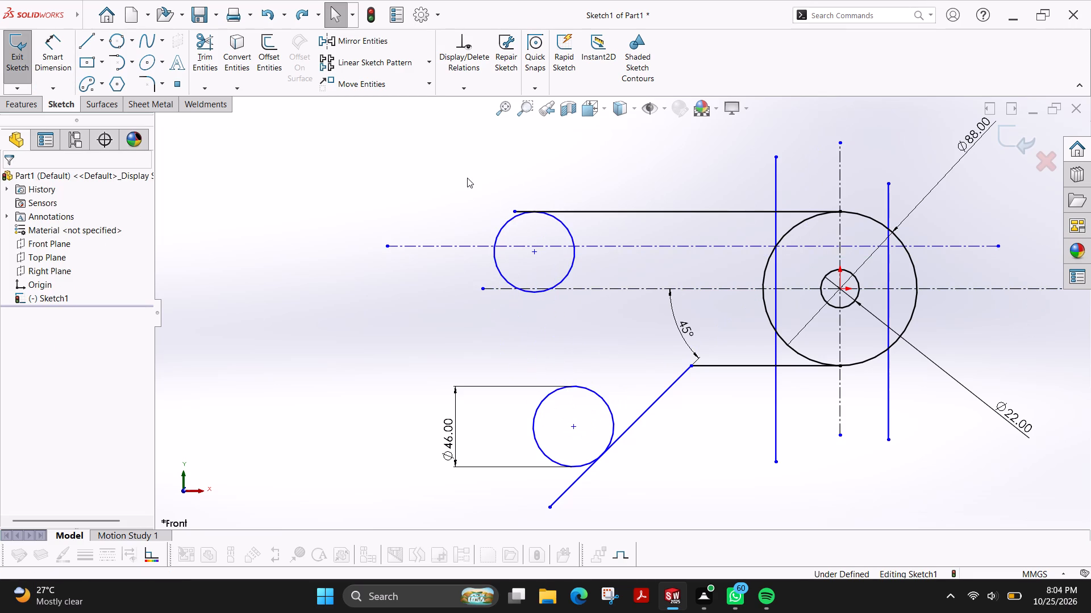
key(ctrl+z)
key(ctrl+z)
key(ctrl+z)
key(ctrl+z)
key(ctrl+z)
key(ctrl+z)
key(ctrl+z)
key(ctrl+z)
key(ctrl+z)
key(ctrl+z)
key(ctrl+z)
key(ctrl+z)
key(ctrl+z)
key(ctrl+z)
key(ctrl+z)
key(ctrl+z)
key(ctrl+z)
key(ctrl+z)
key(ctrl+z)
key(ctrl+z)
key(ctrl+z)
key(ctrl+z)
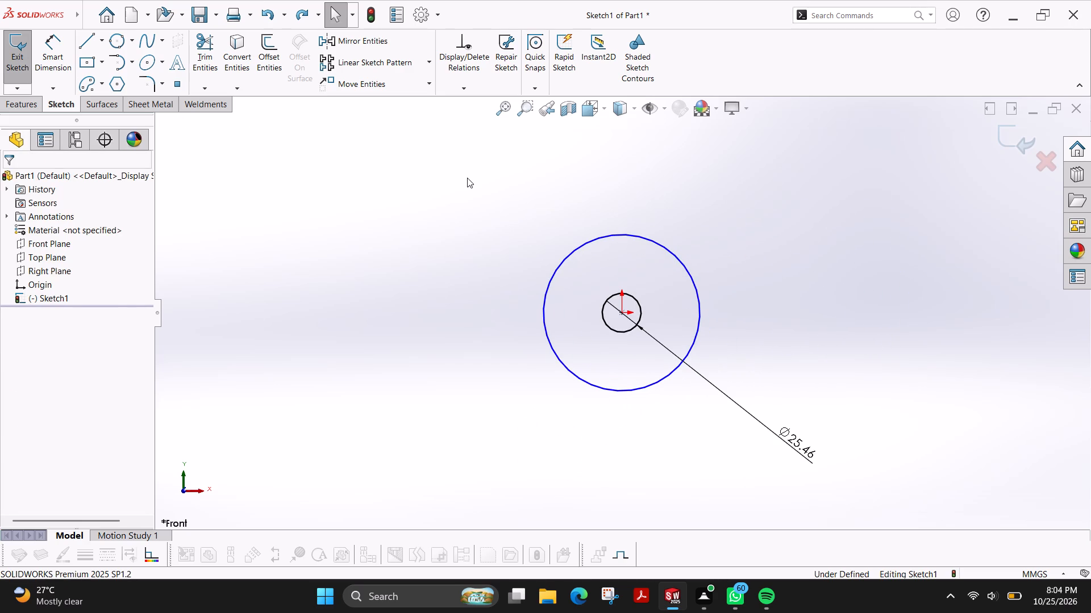
key(ctrl+z)
key(ctrl+z)
key(ctrl+z)
Set the inner circle's diameter to 22 mm.
double_click(800, 443)
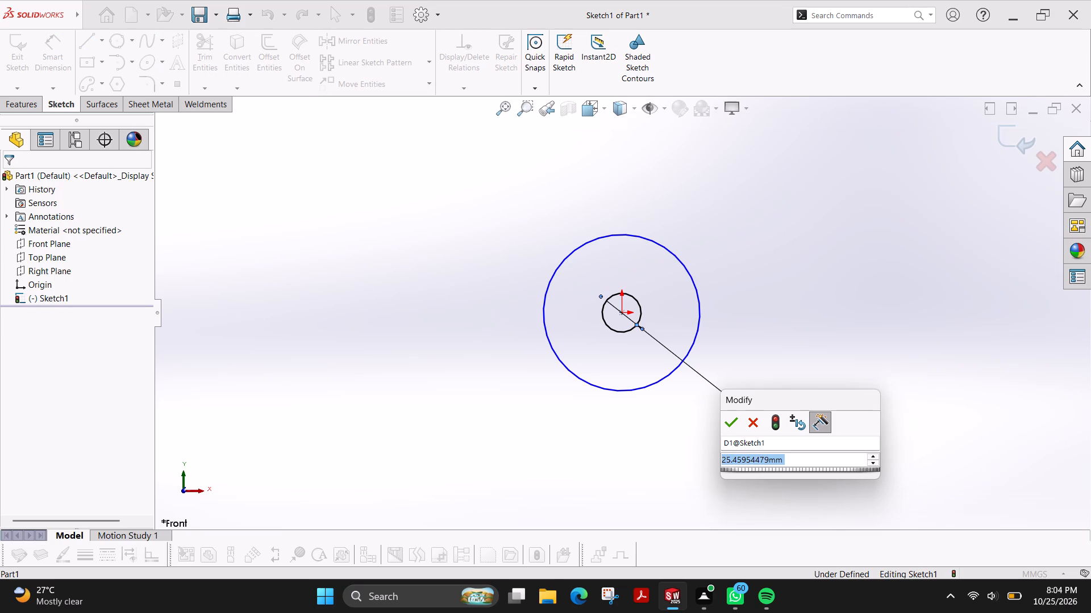
text(22)
key(Return)
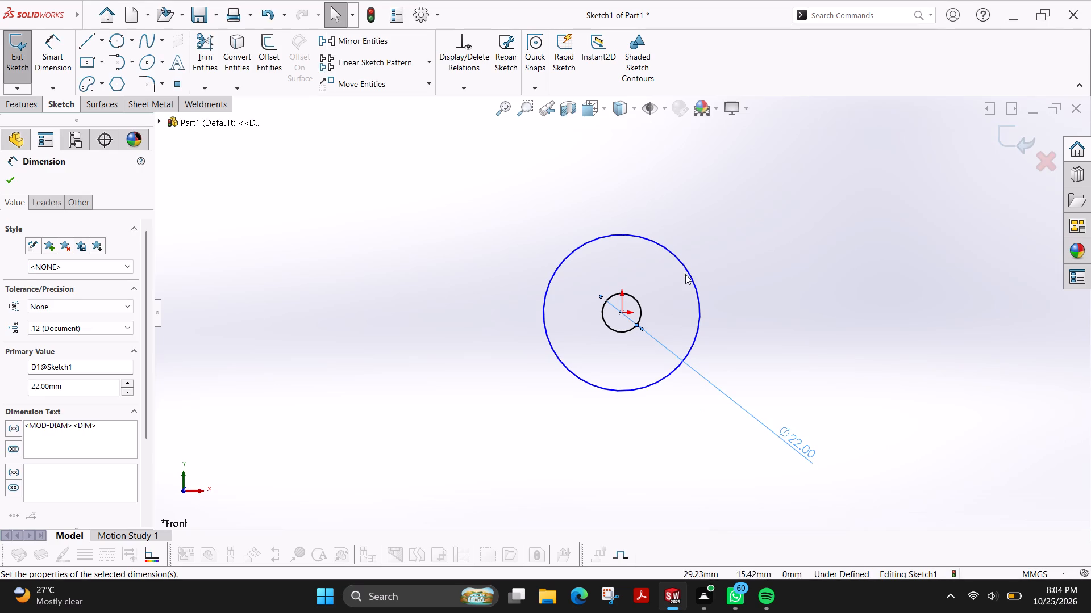
Dimension the outer circle with a diameter of 88 mm.
click(61, 45)
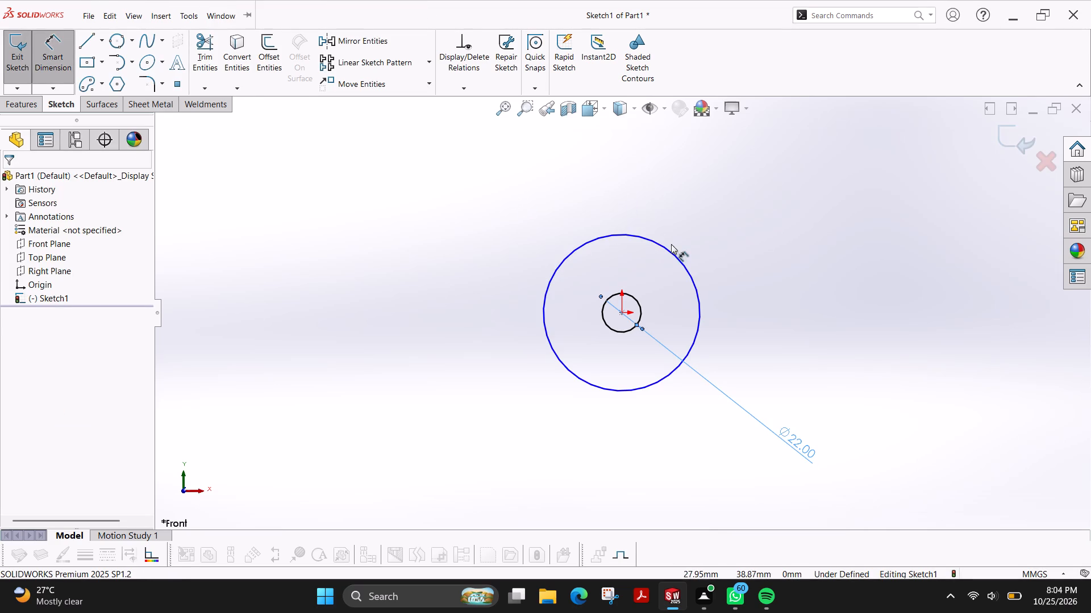
click(673, 257)
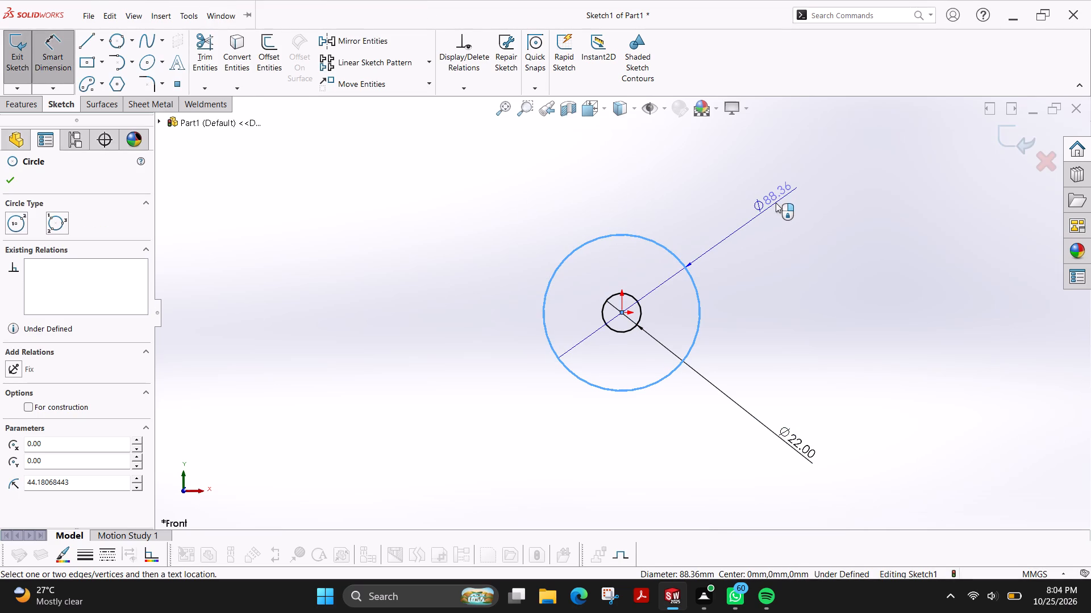
click(776, 203)
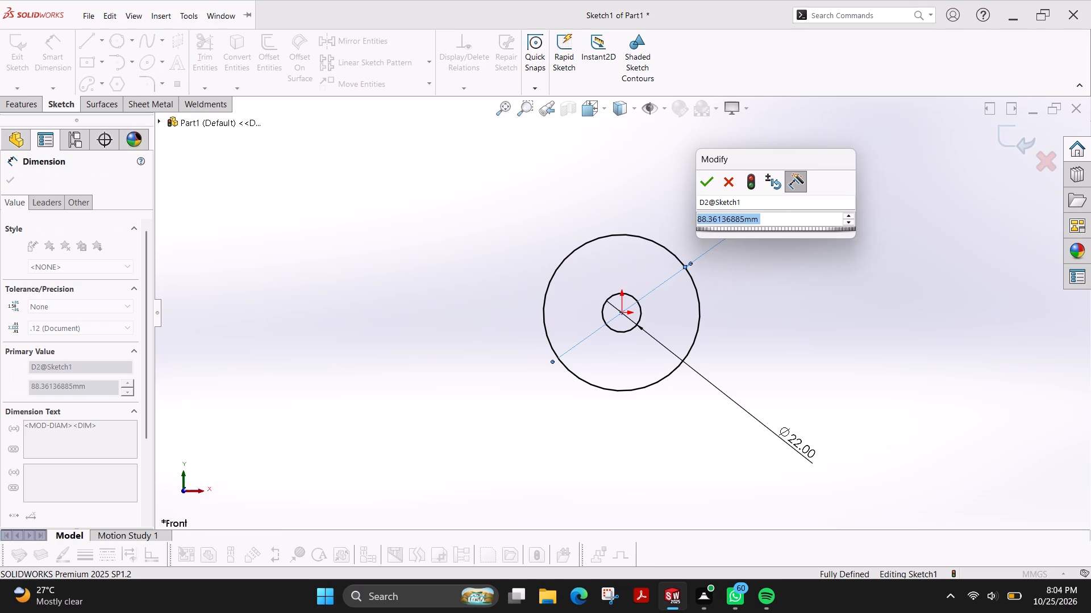
text(88)
key(Return)
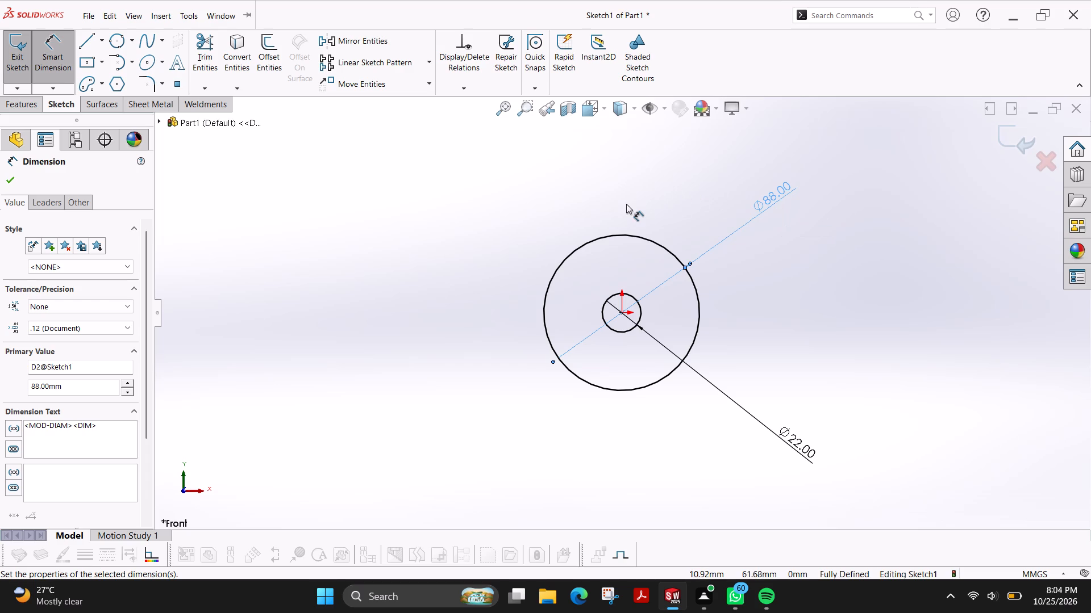
Sketch a horizontal line about 101 mm long above the inner circle, from inside the outer circle out past its right side.
click(91, 40)
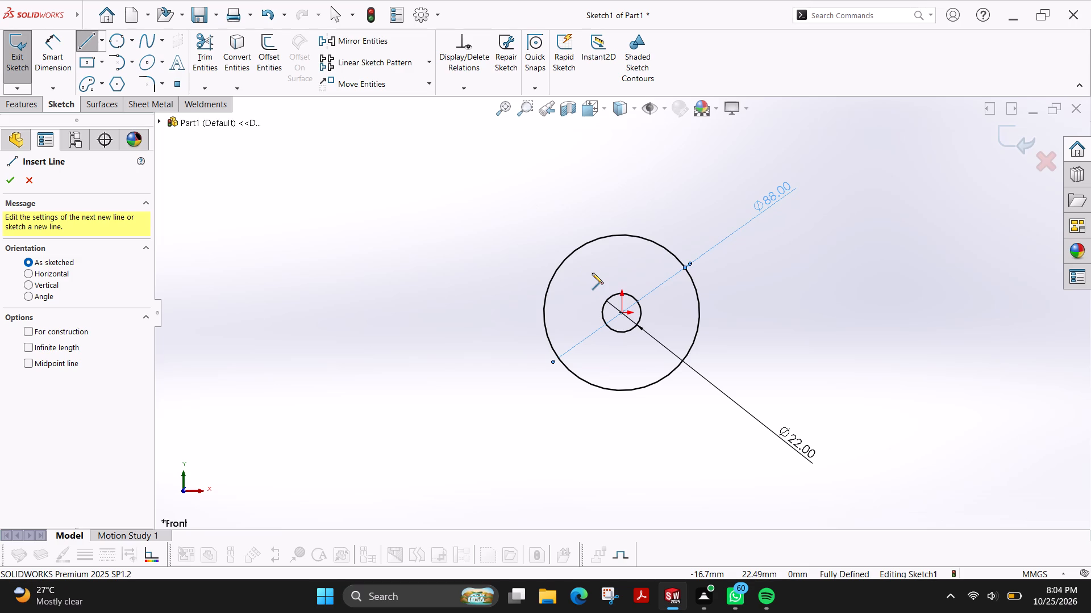
click(592, 273)
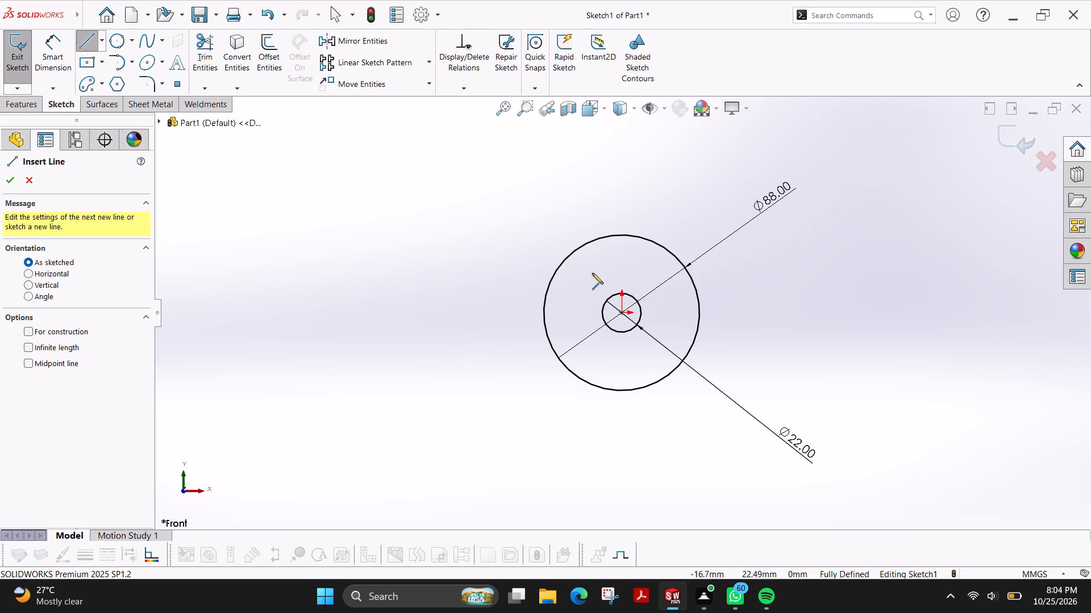
click(771, 273)
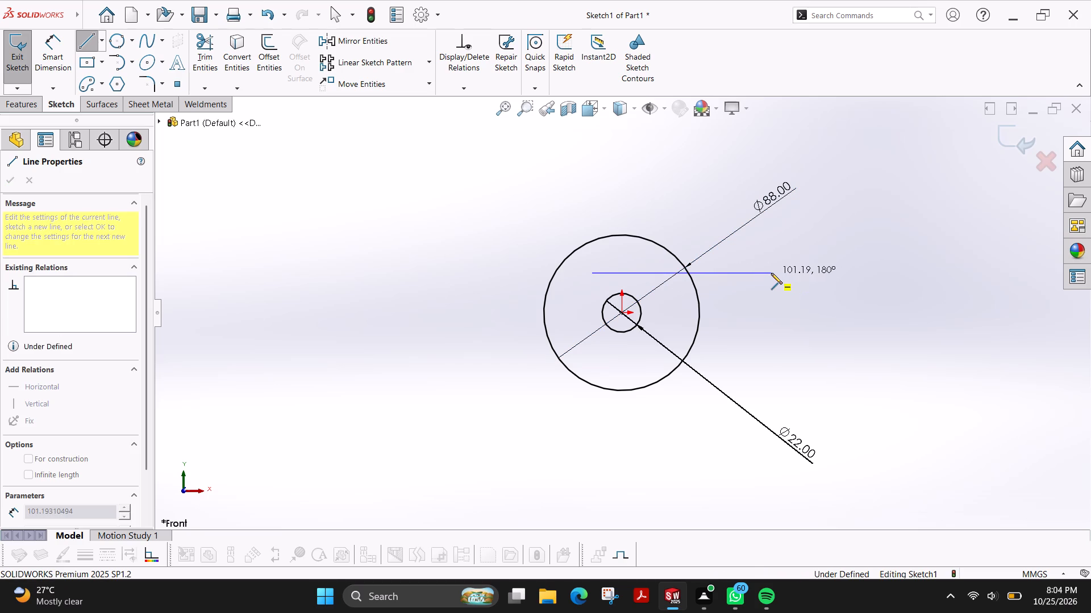
key(Escape)
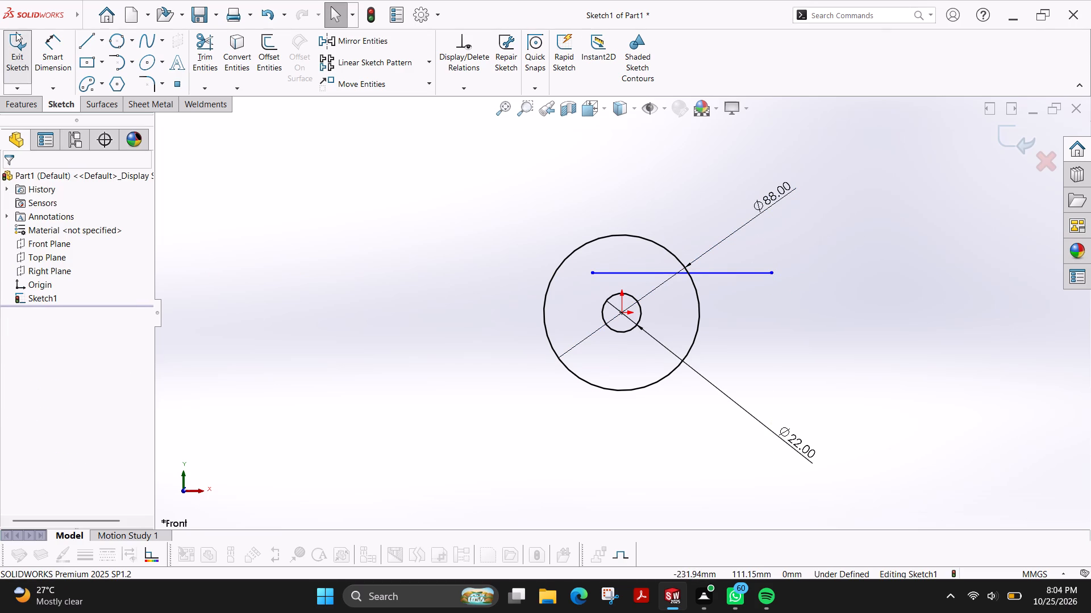
Sketch a vertical line upward from a point on the horizontal line near its left endpoint, ending above the outer circle.
click(84, 45)
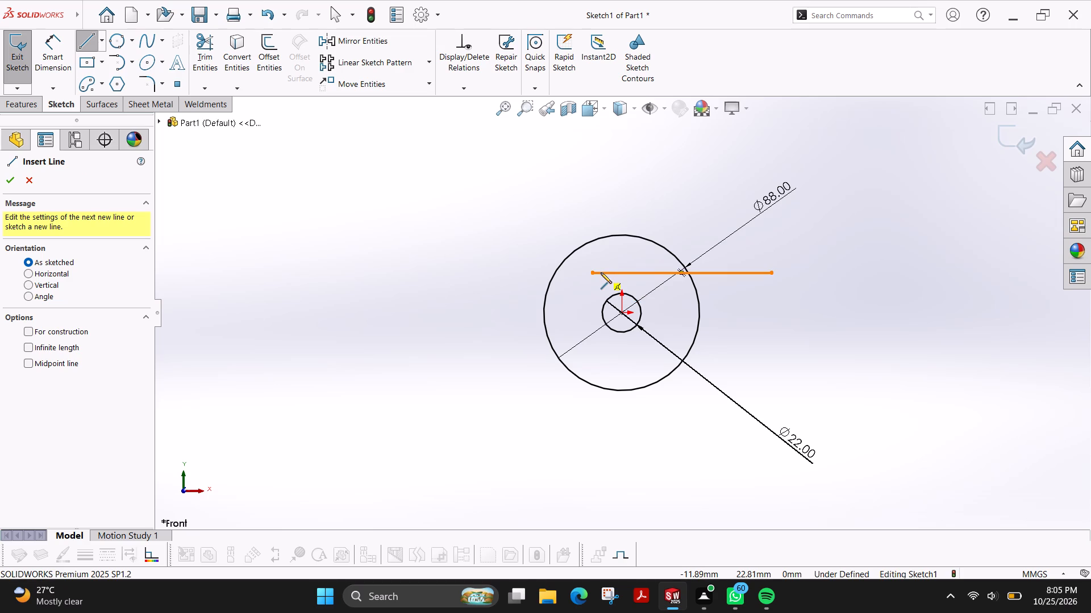
click(601, 272)
click(602, 175)
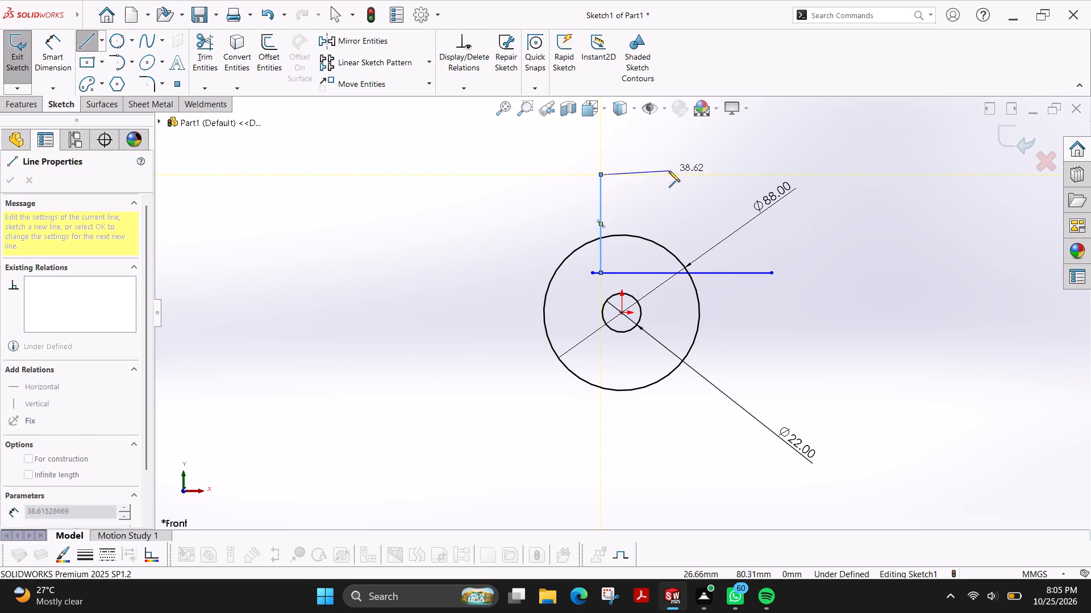
key(Escape)
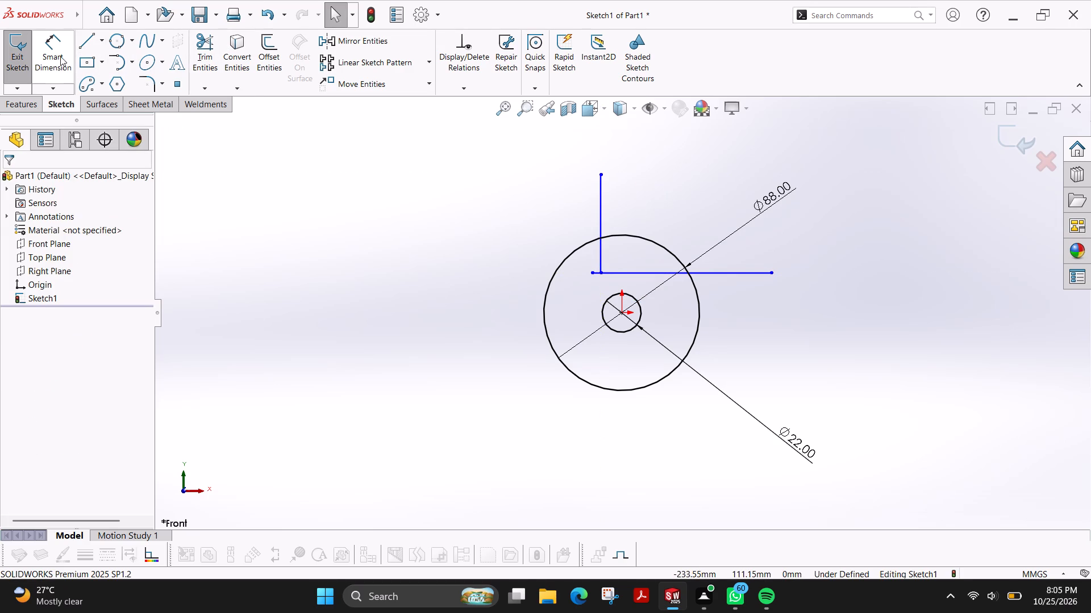
Dimension the horizontal line 18 mm above the circles' centre.
click(59, 57)
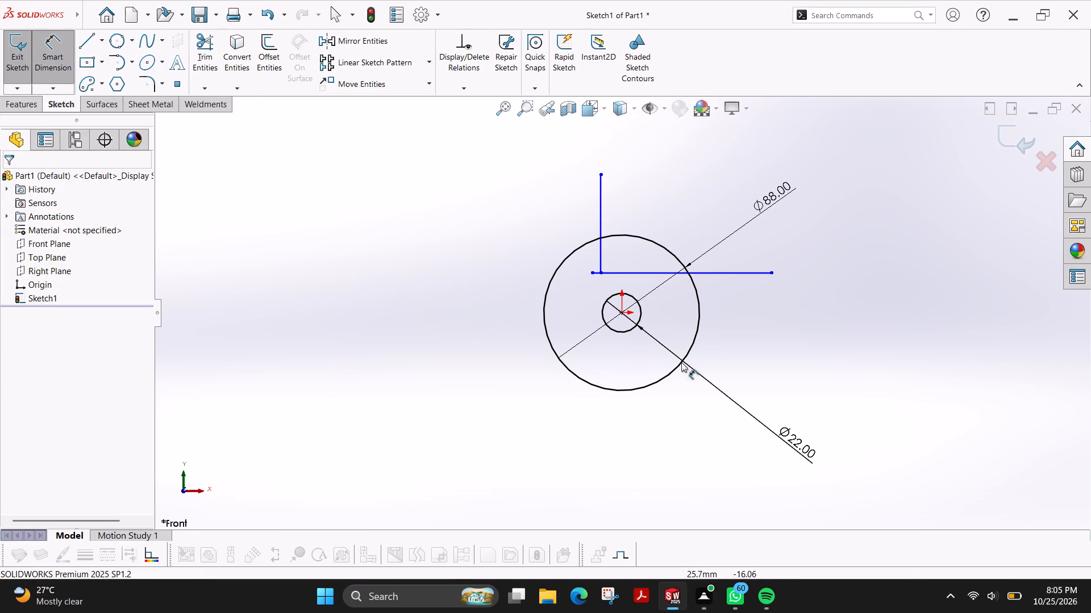
click(621, 313)
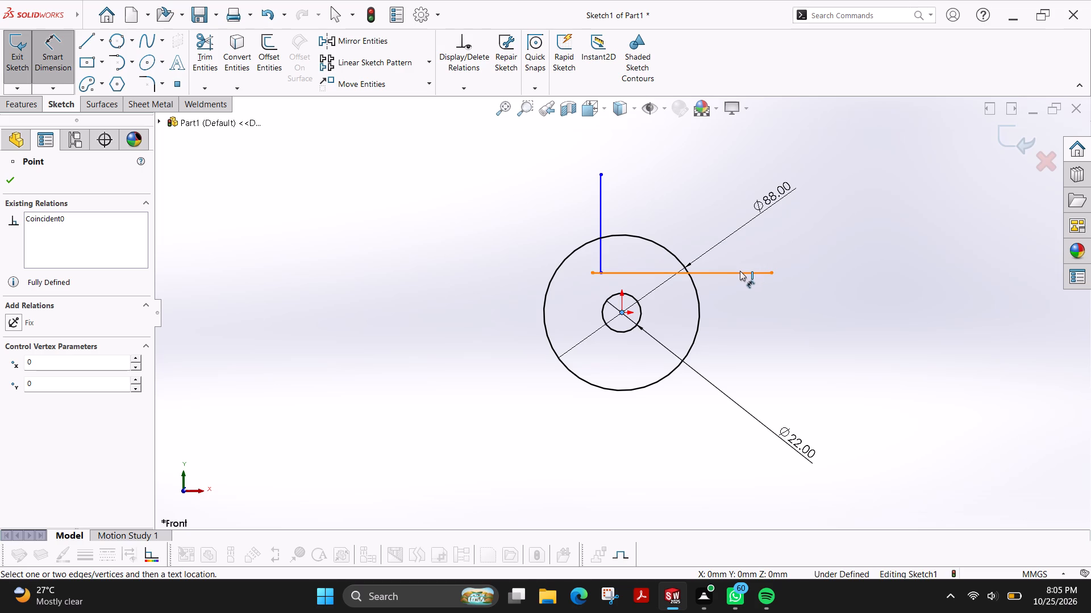
click(740, 271)
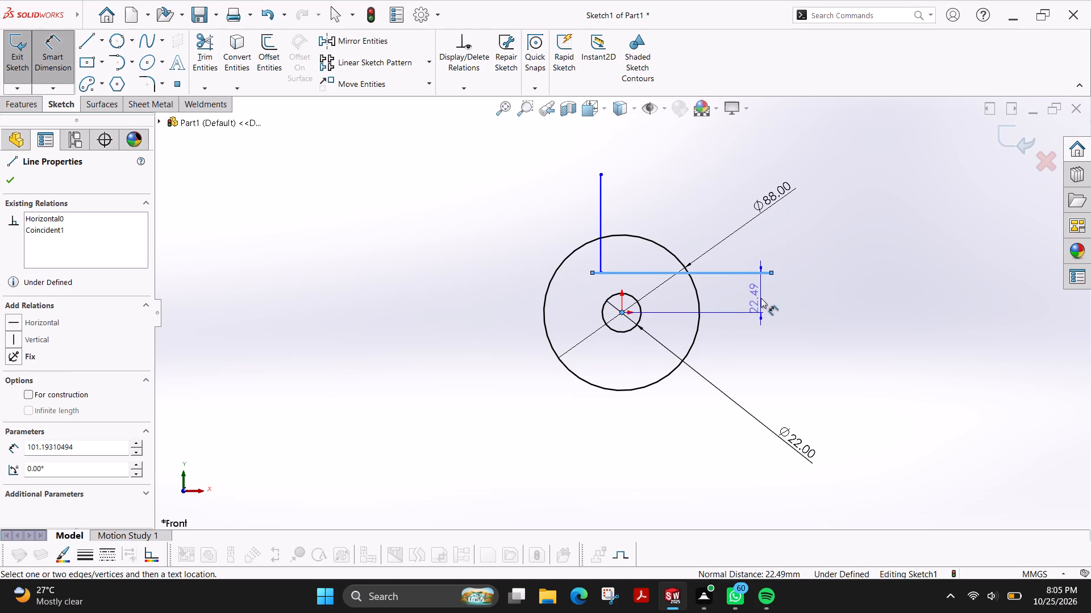
click(761, 298)
text(18)
key(Return)
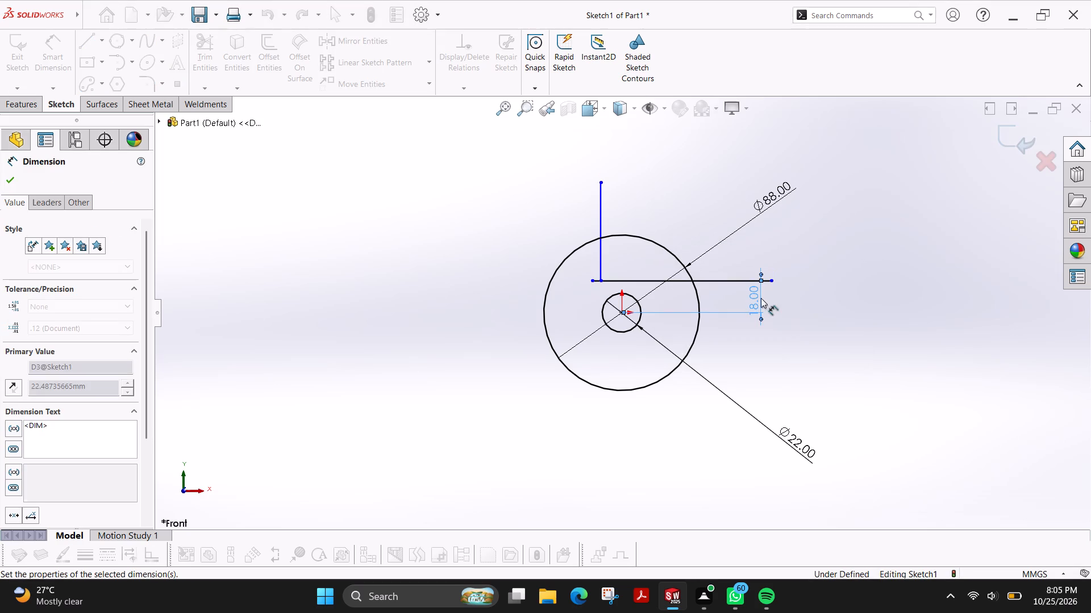
Dimension the vertical line 12 mm from the circles' centre.
scroll(648, 295, down, 3)
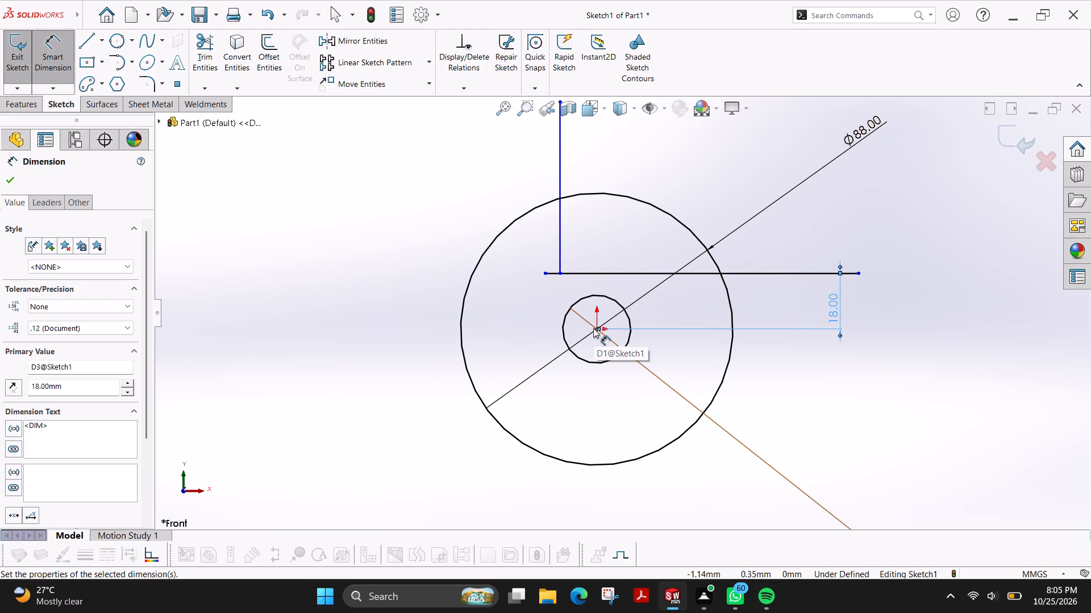
click(596, 329)
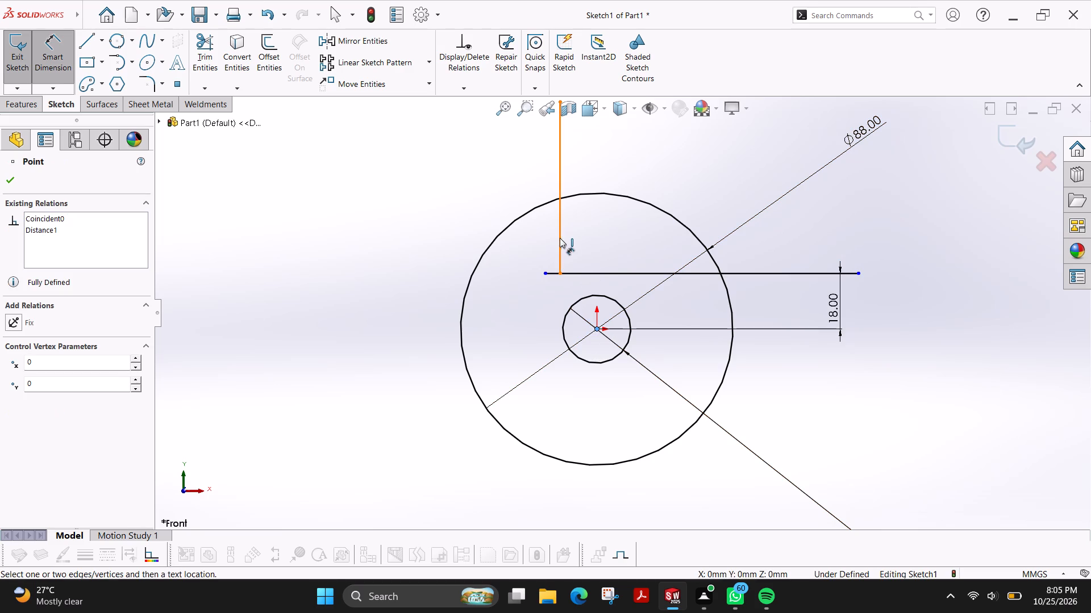
click(560, 238)
click(585, 154)
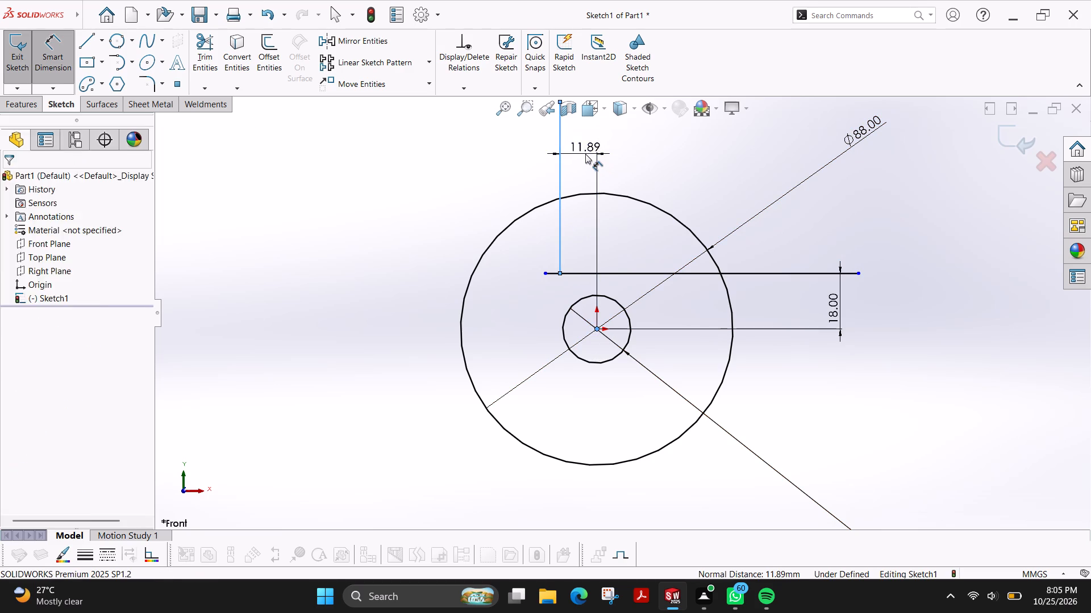
text(12)
key(Return)
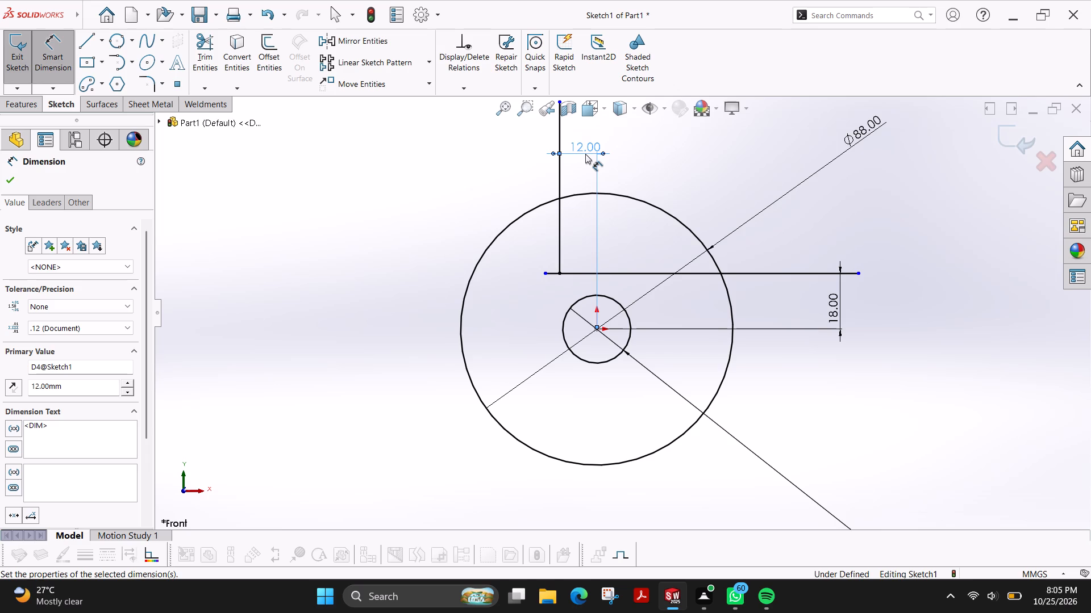
click(10, 187)
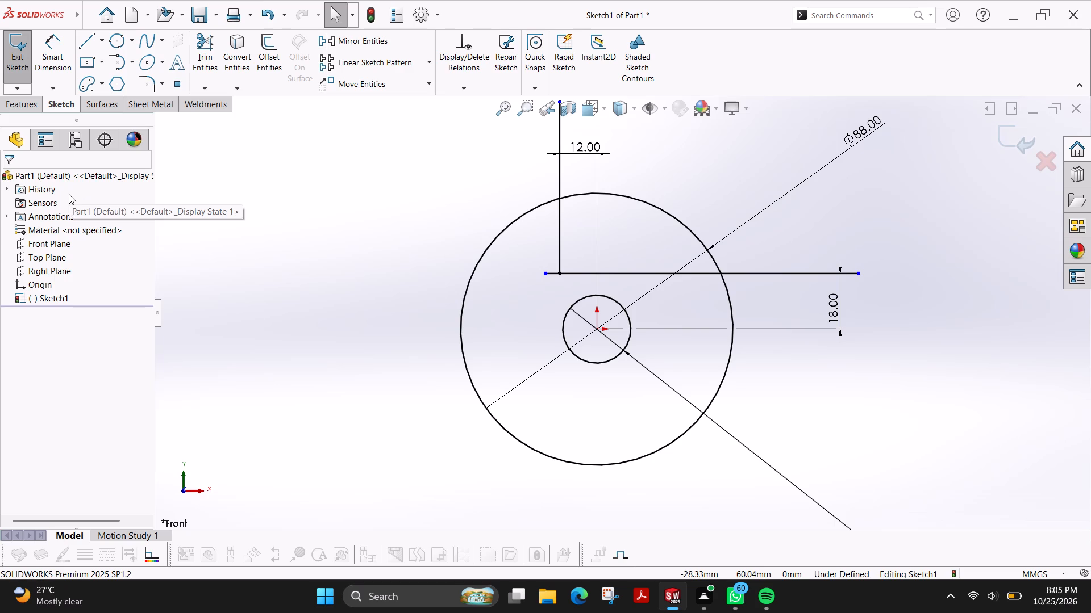
Trim away the short stub of the horizontal line extending left past the vertical line.
click(199, 53)
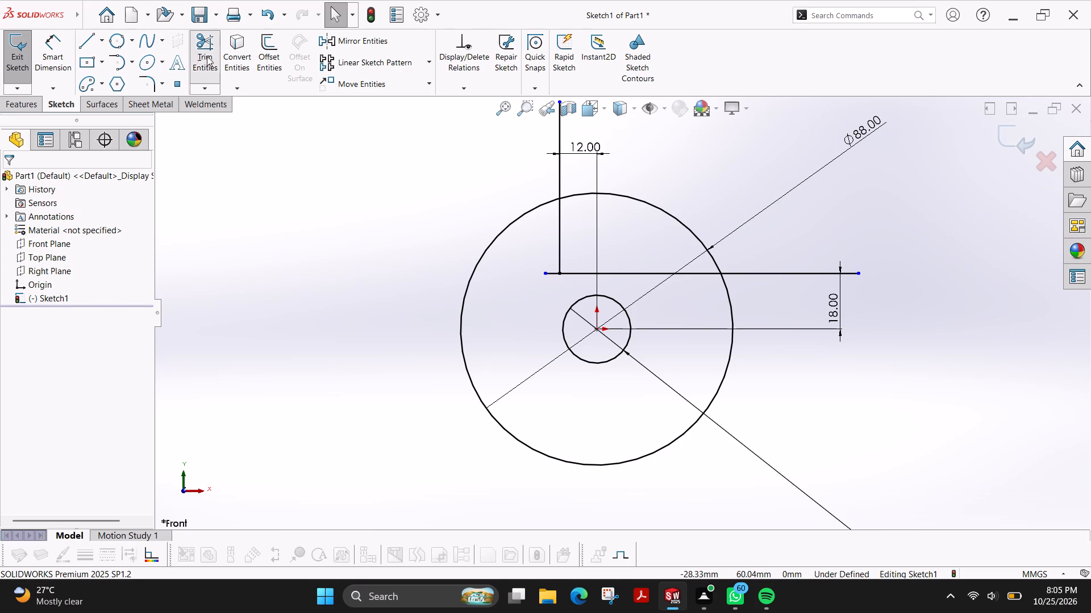
scroll(576, 249, down, 2)
drag(540, 274, 547, 305)
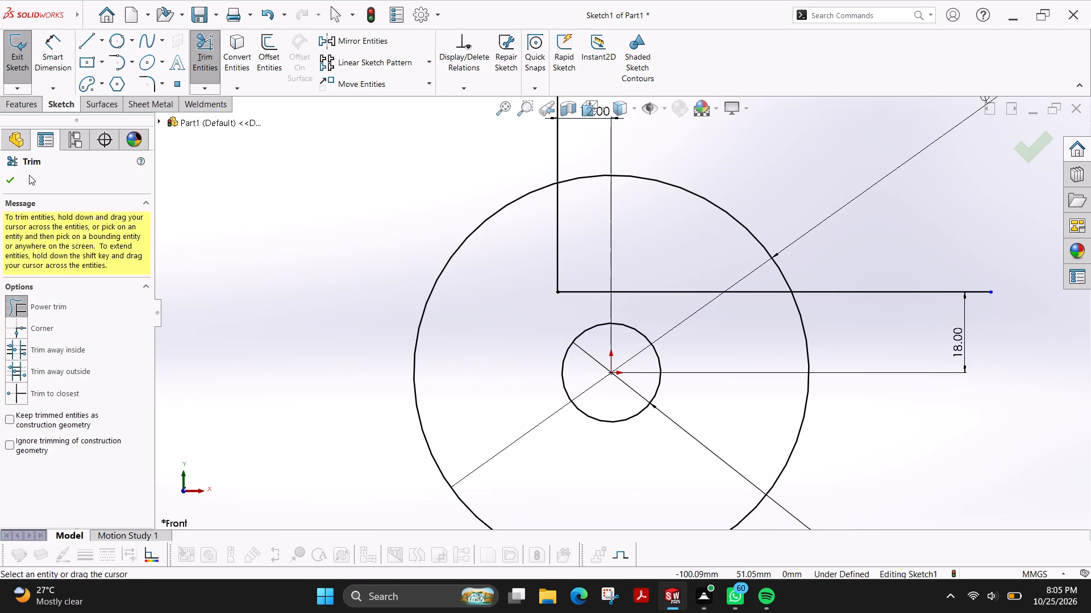
click(13, 178)
Convert the vertical line and the horizontal line above the inner circle to construction geometry.
scroll(368, 255, up, 3)
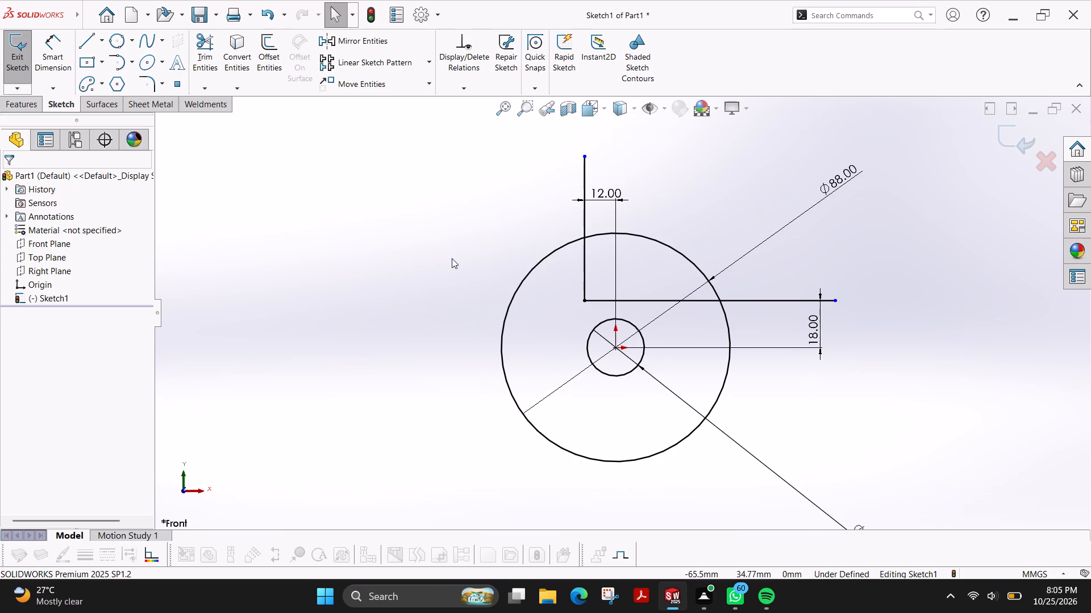
click(581, 220)
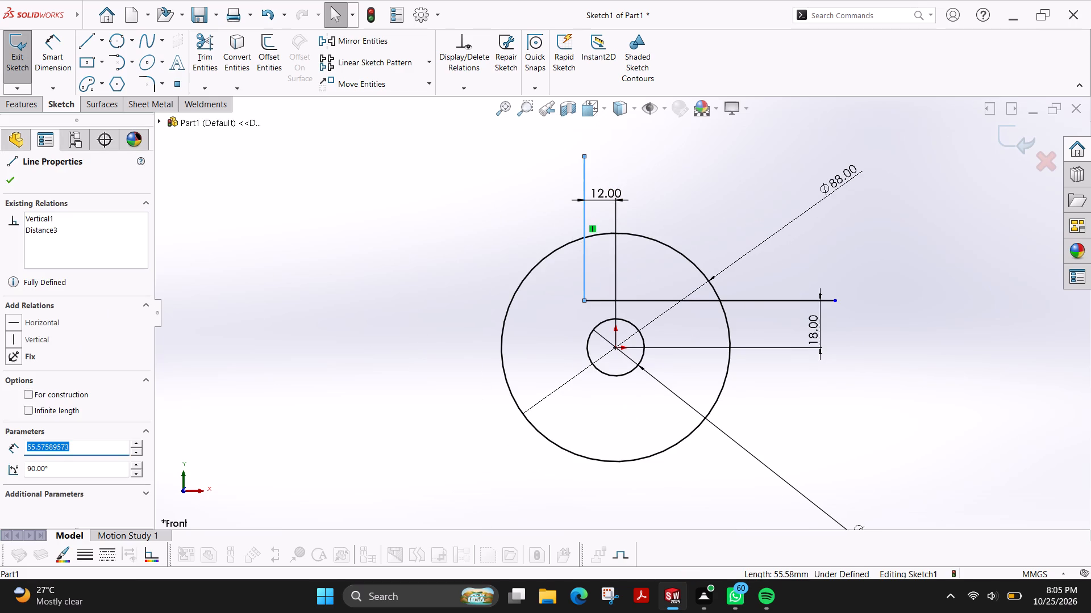
click(31, 391)
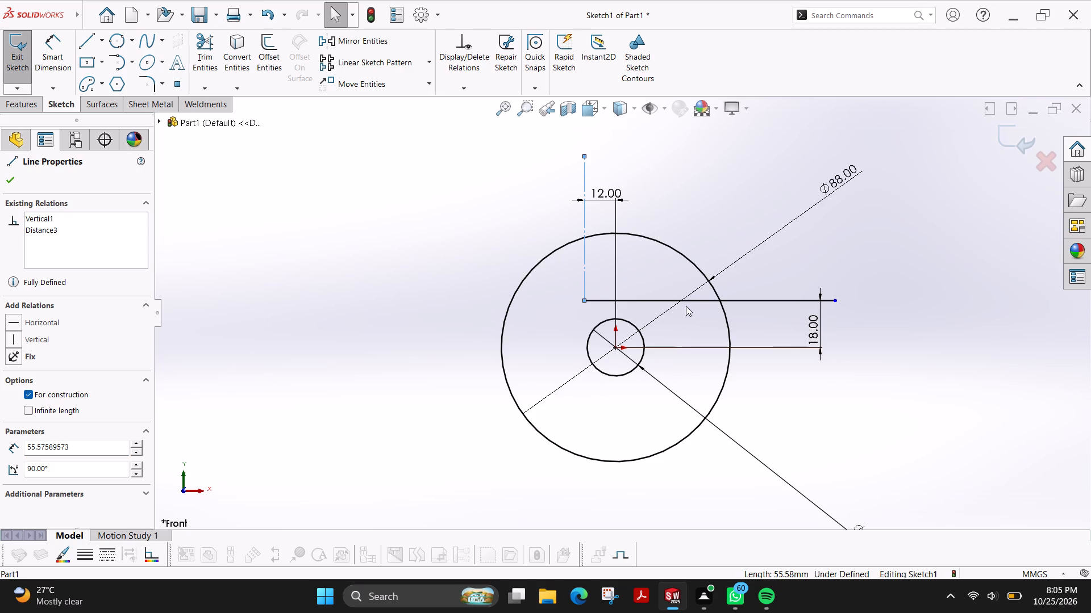
click(695, 299)
click(26, 397)
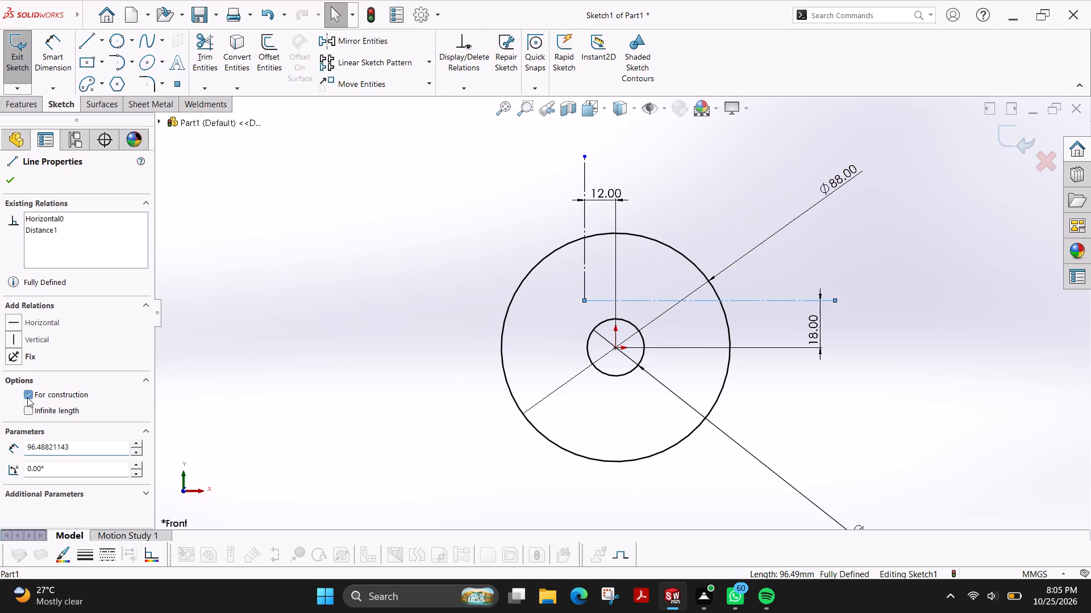
click(11, 183)
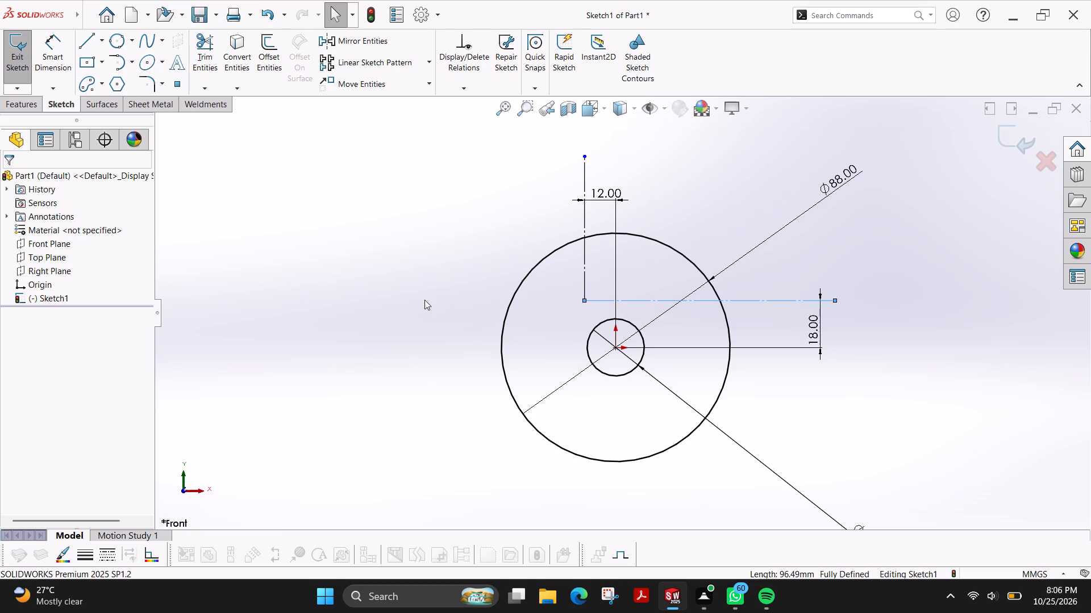
Sketch a horizontal line about 159 mm long leftward from the outer circle's top point.
click(88, 50)
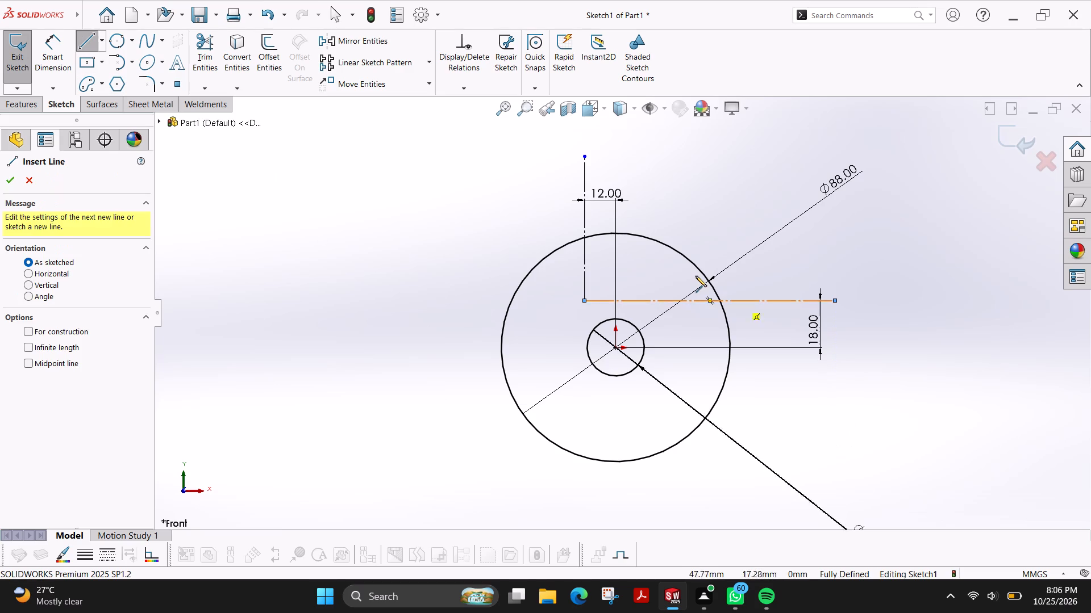
click(614, 233)
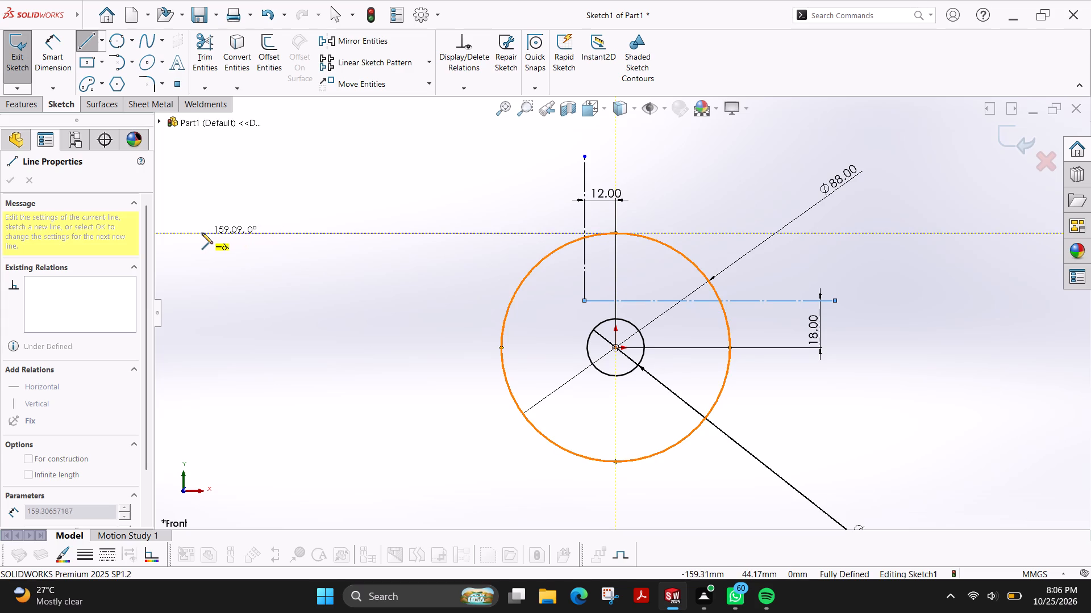
click(202, 233)
key(Escape)
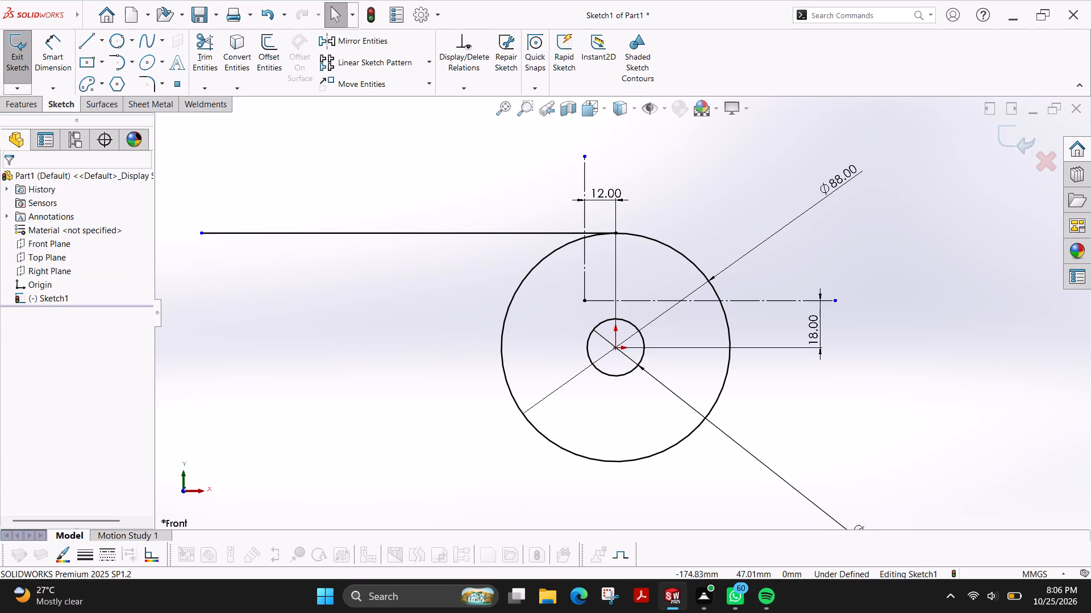
Sketch a connected pair of lines from the outer circle's bottom point: about 92 mm horizontally leftward, and about 91 mm sloping down to the left.
click(81, 41)
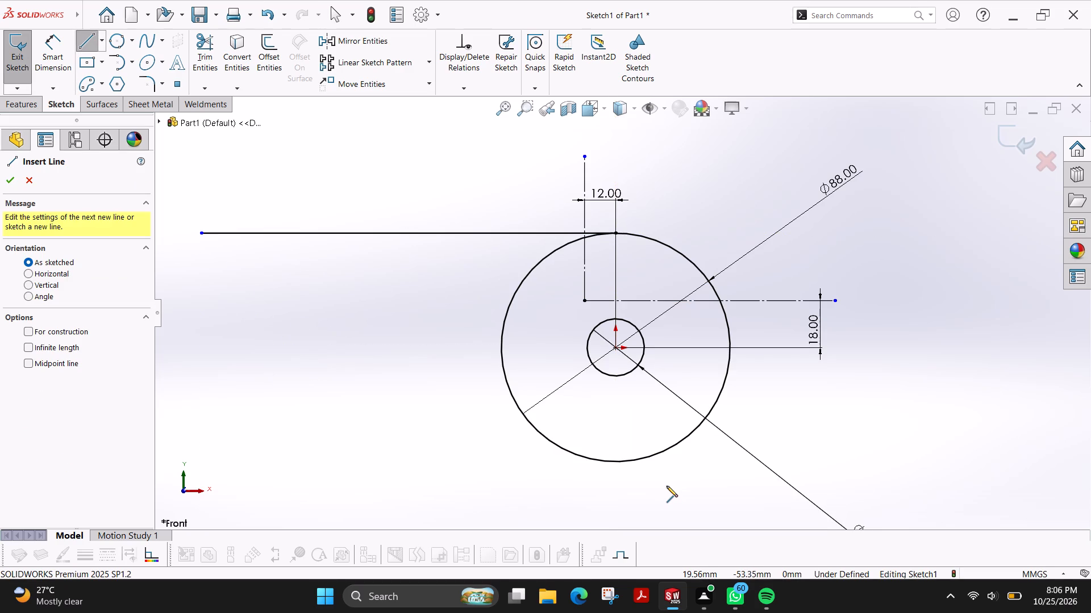
click(616, 462)
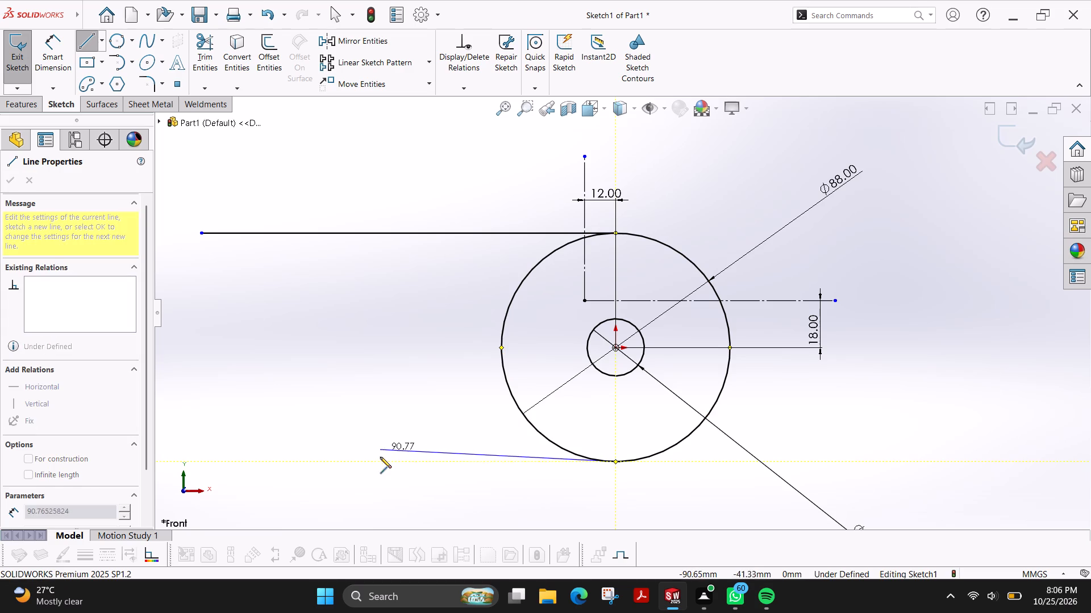
click(378, 459)
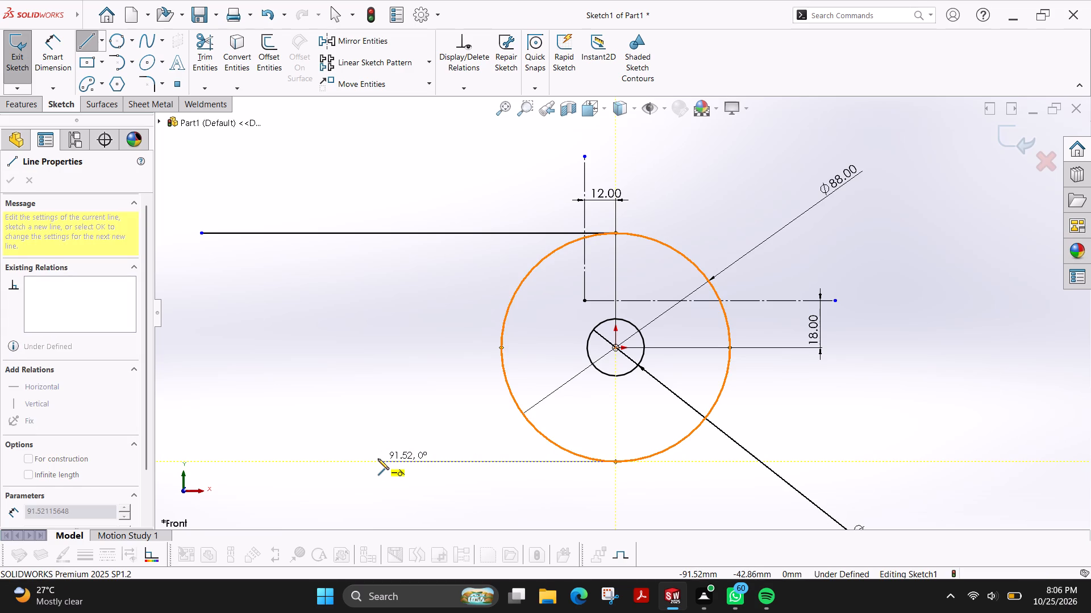
scroll(323, 501, up, 2)
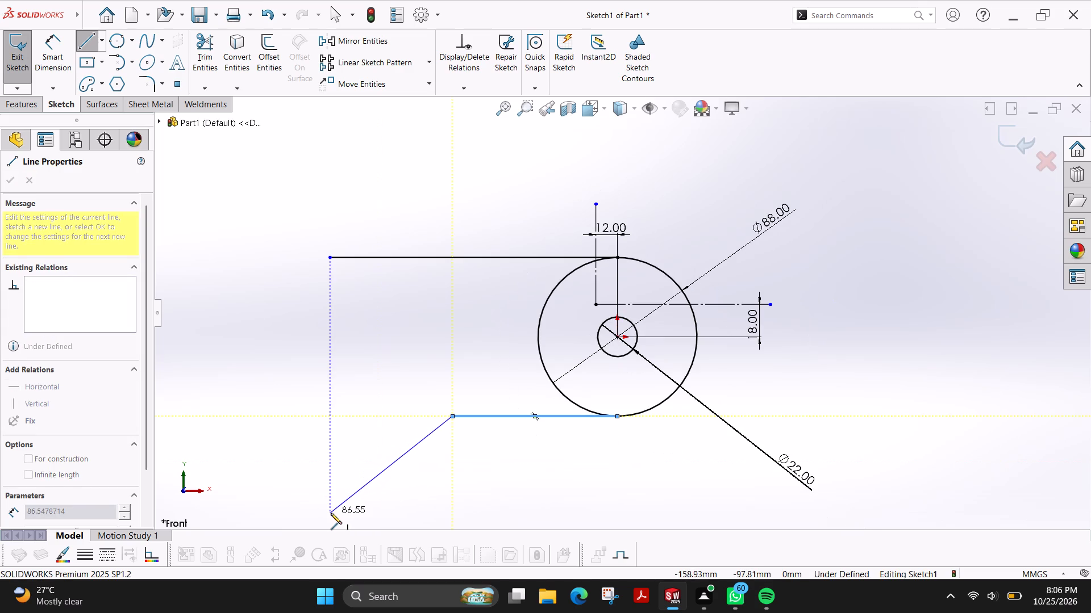
scroll(336, 510, up, 1)
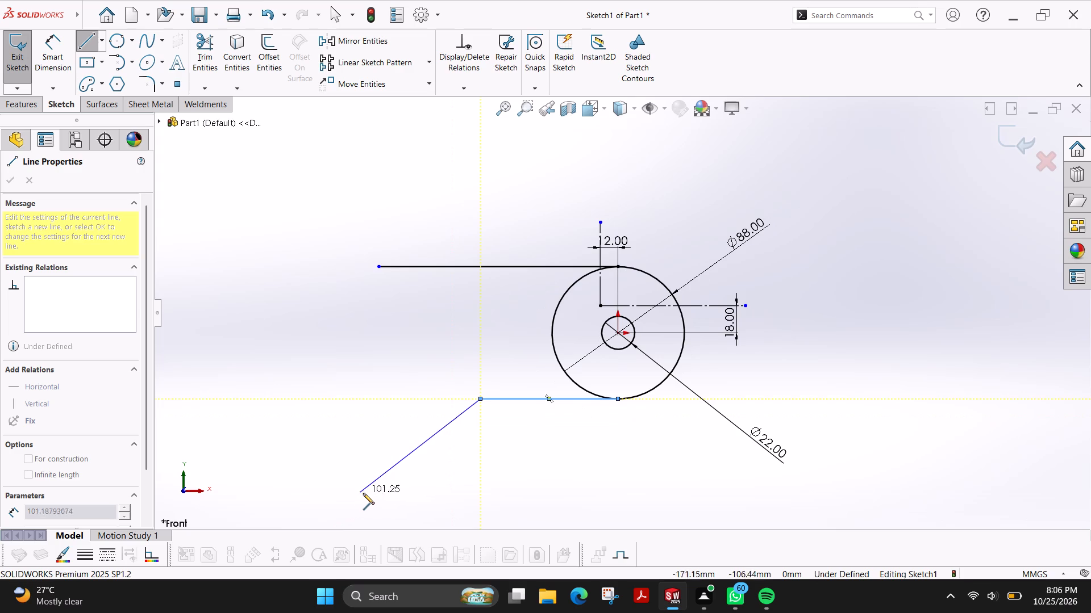
click(405, 513)
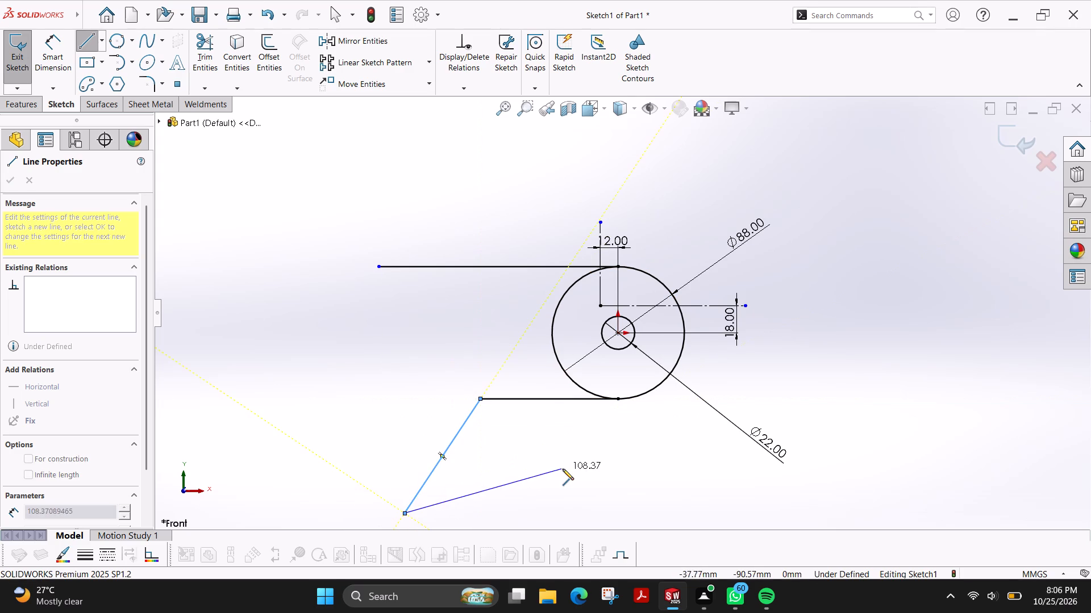
key(Escape)
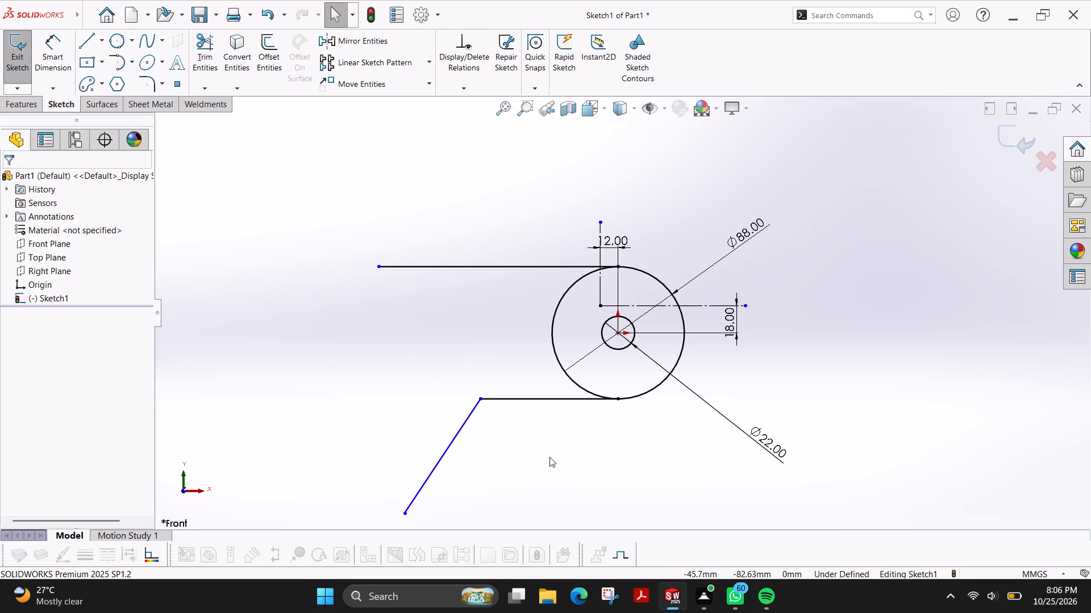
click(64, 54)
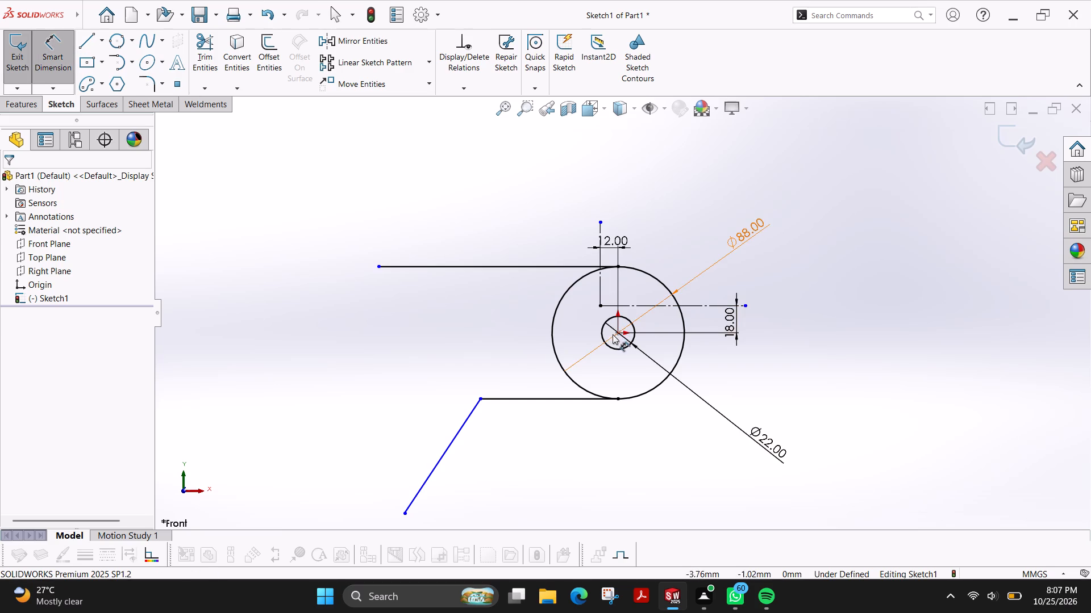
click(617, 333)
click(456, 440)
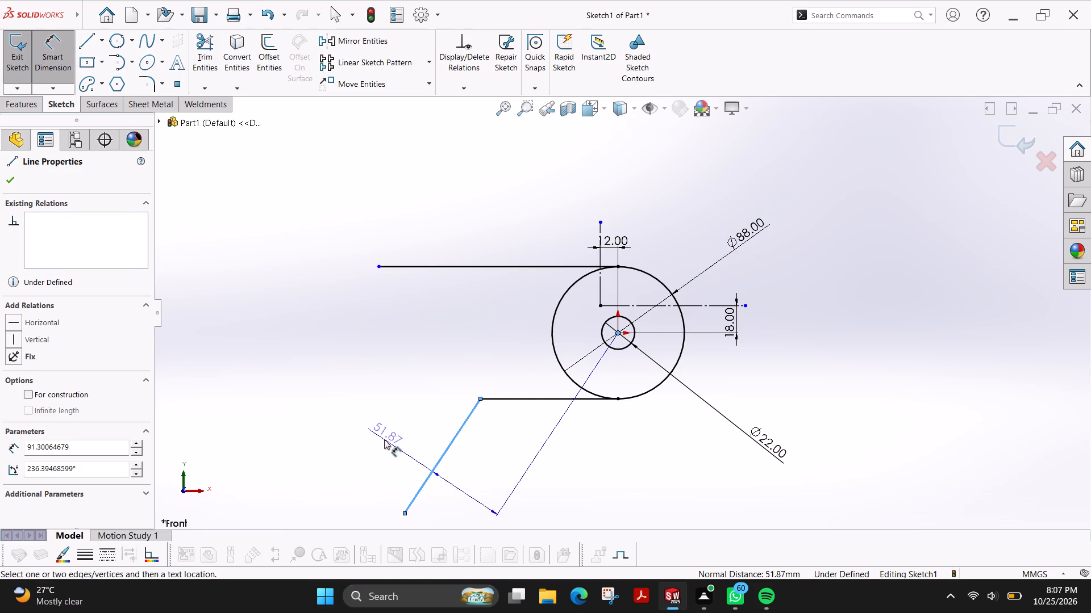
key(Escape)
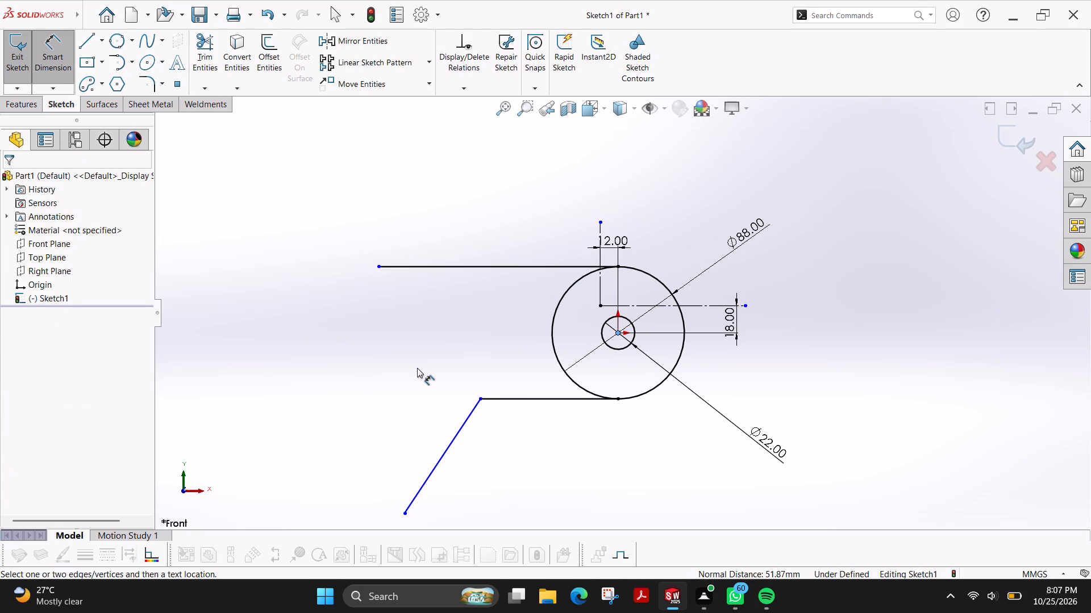
Sketch a horizontal midpoint construction line about 407 mm long, centred on the origin.
click(89, 37)
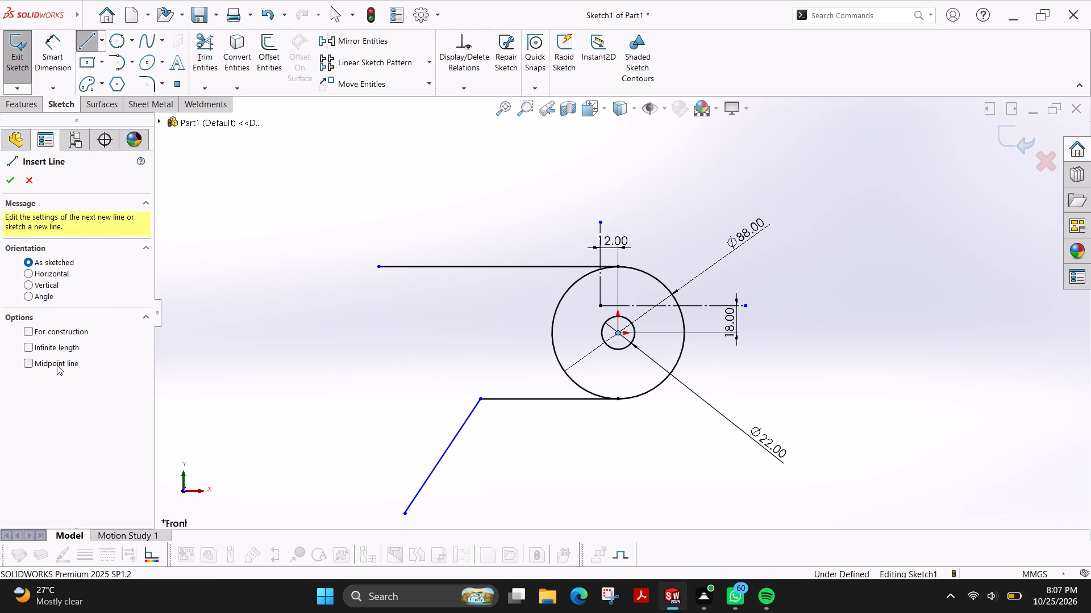
click(57, 365)
click(69, 333)
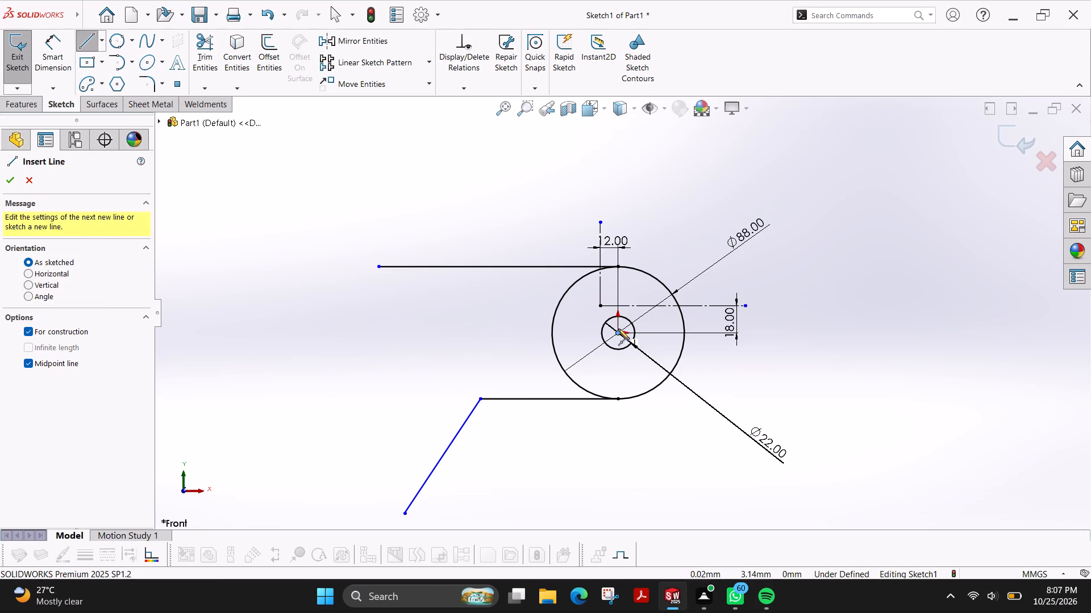
click(619, 331)
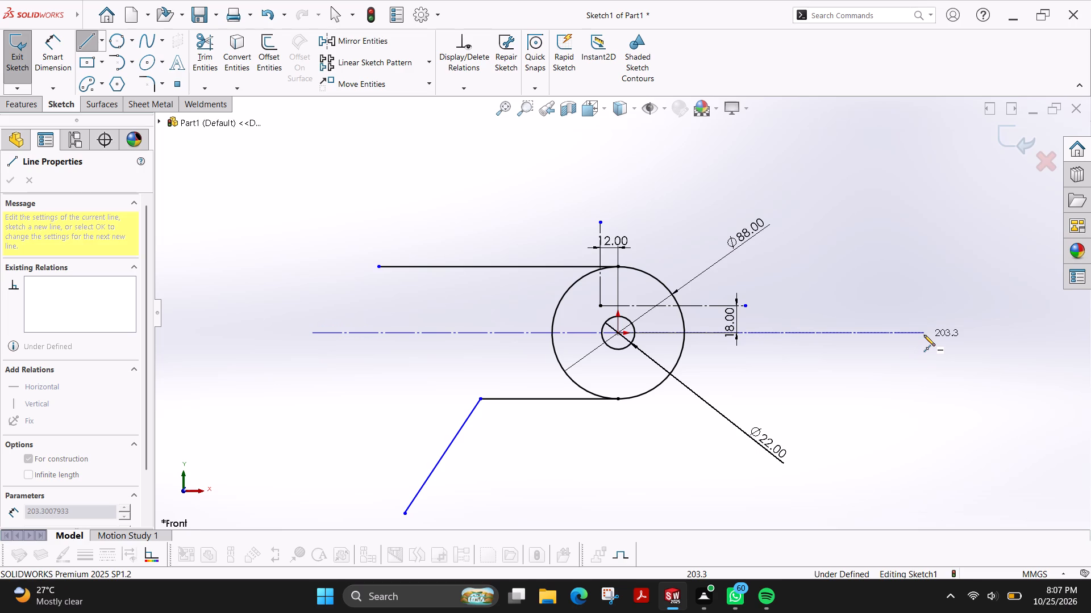
click(924, 335)
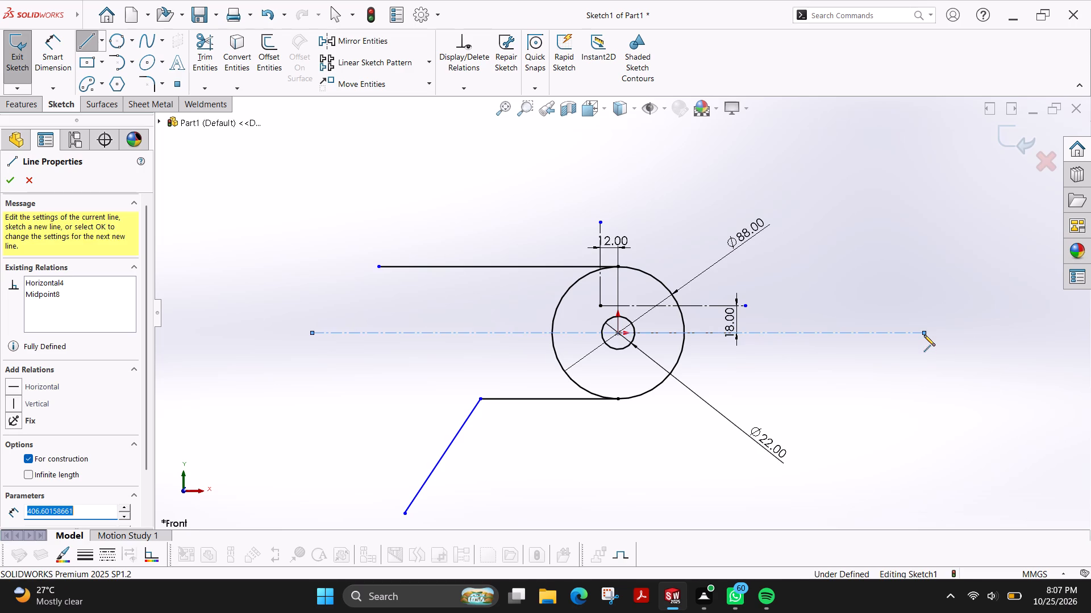
key(Escape)
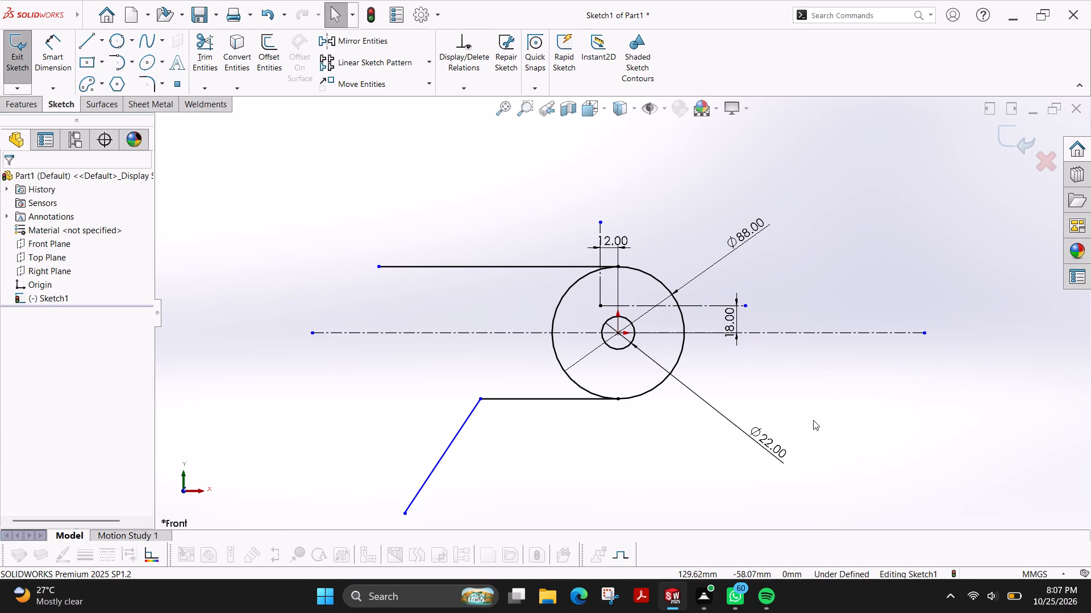
Sketch a vertical midpoint construction line centred on the origin, extending beyond the outer circle at both ends.
click(86, 45)
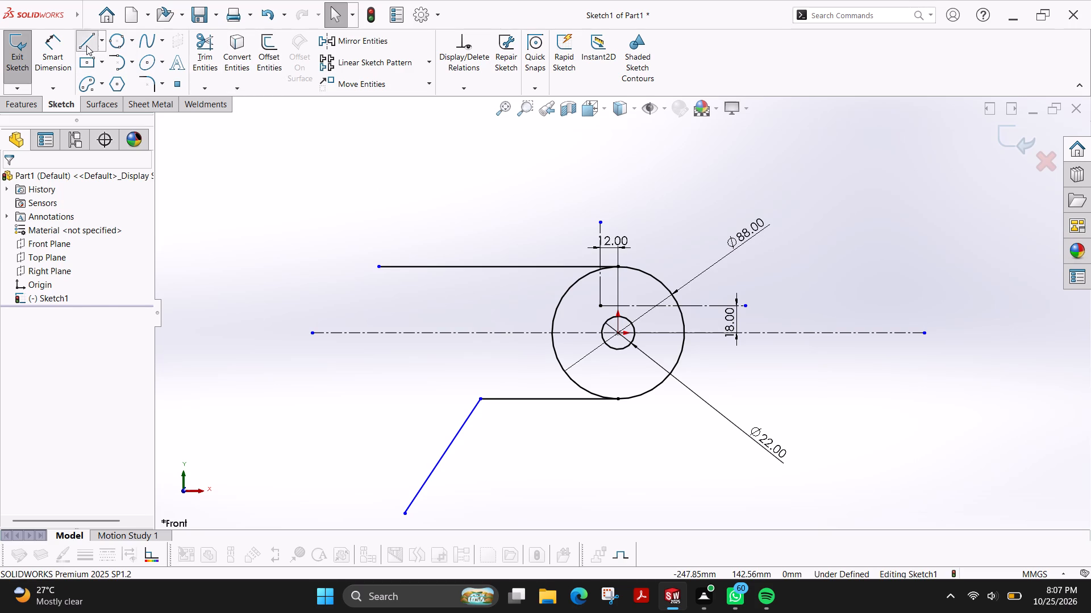
click(64, 366)
click(77, 335)
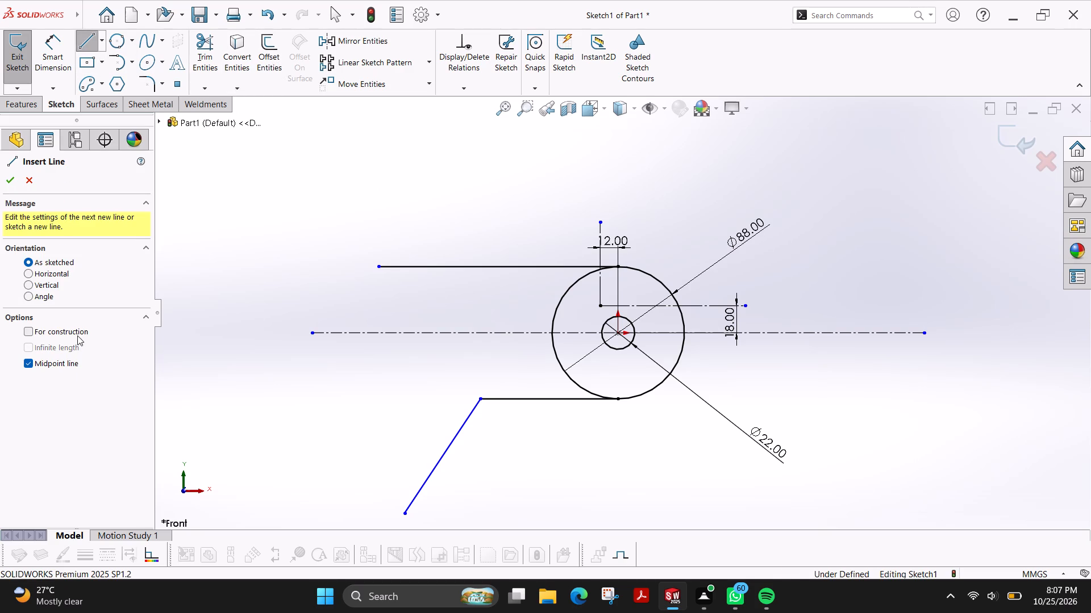
click(618, 333)
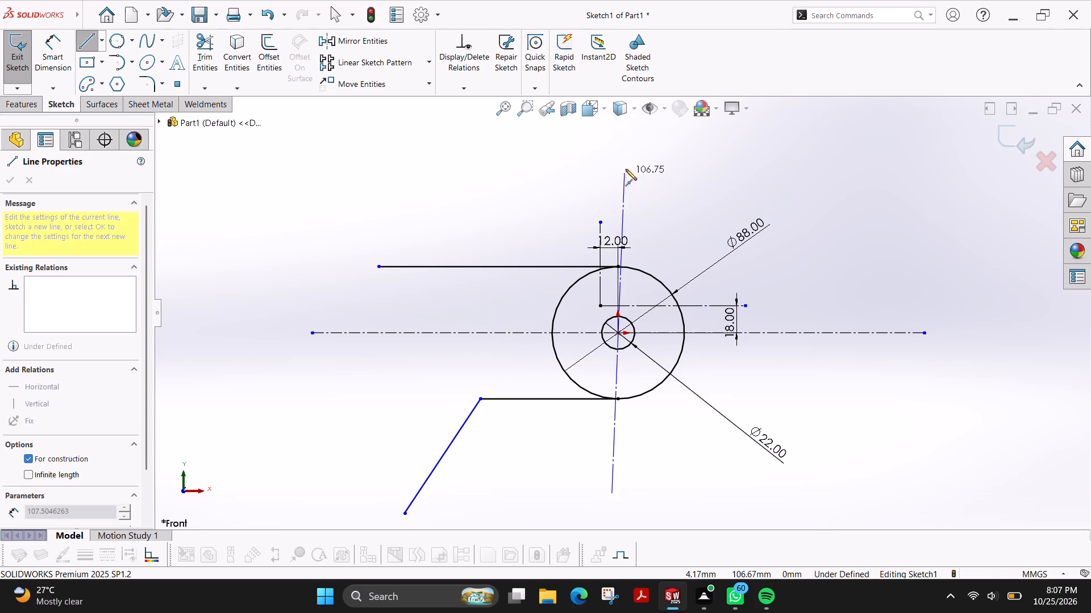
click(621, 159)
key(Escape)
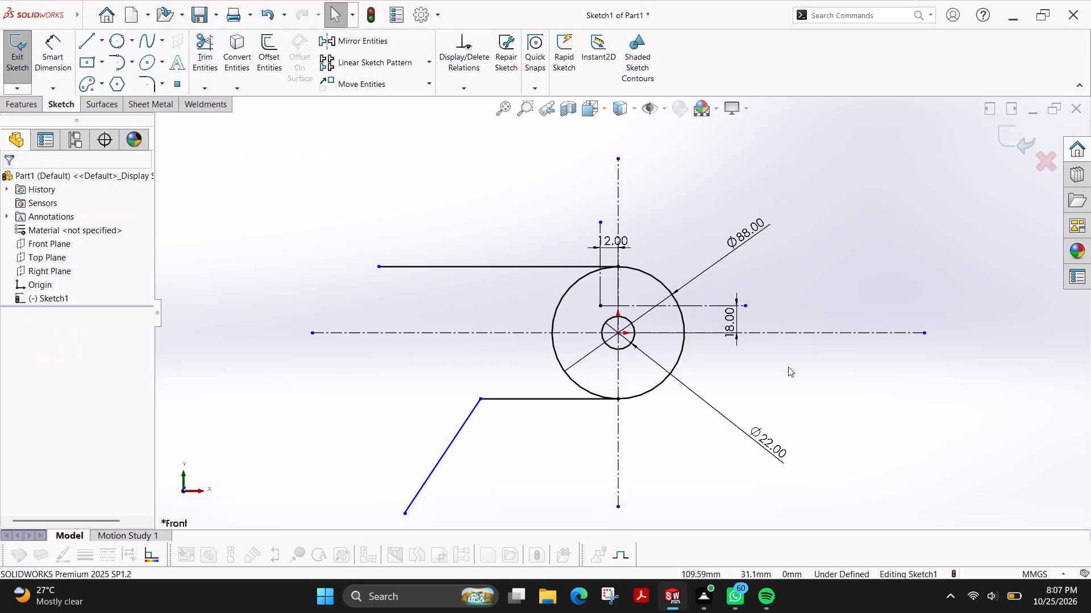
Dimension the angle between the horizontal construction line through the origin and the lower sloping line as 45°, placing the dimension between them.
click(61, 55)
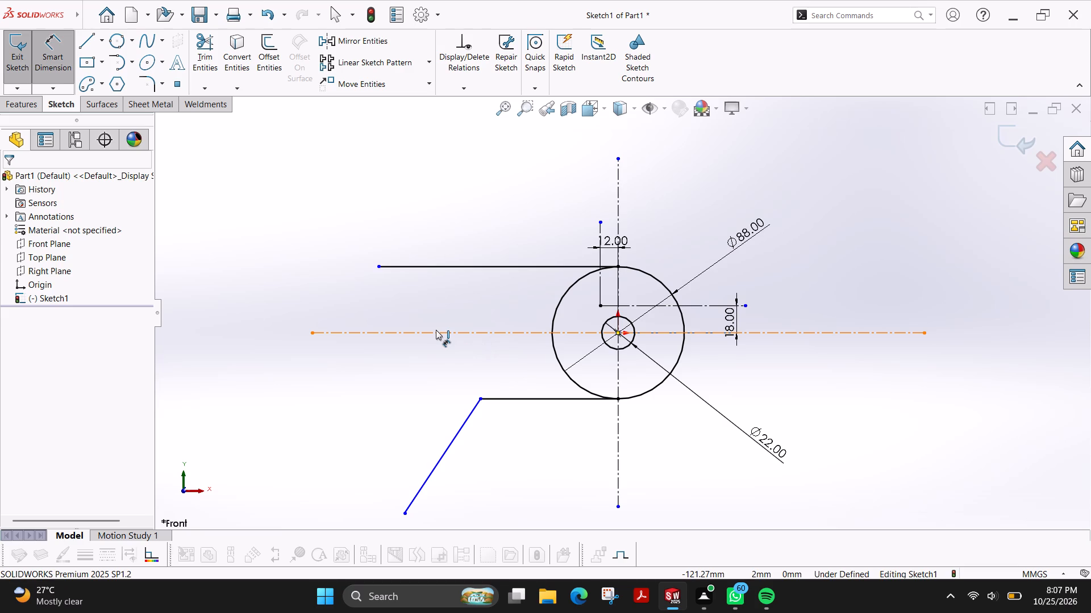
click(436, 330)
click(453, 439)
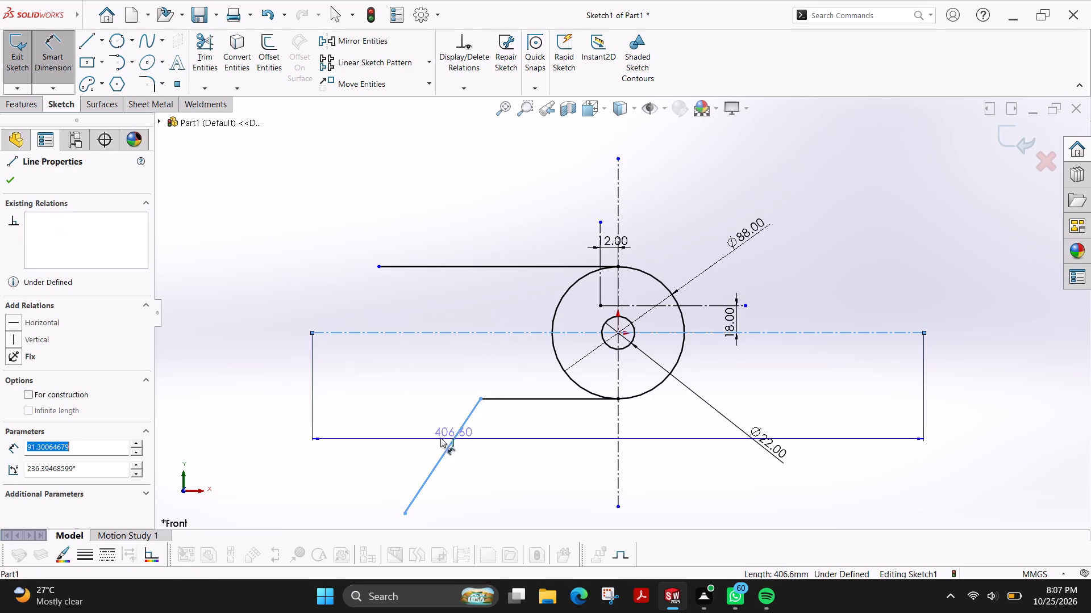
click(394, 419)
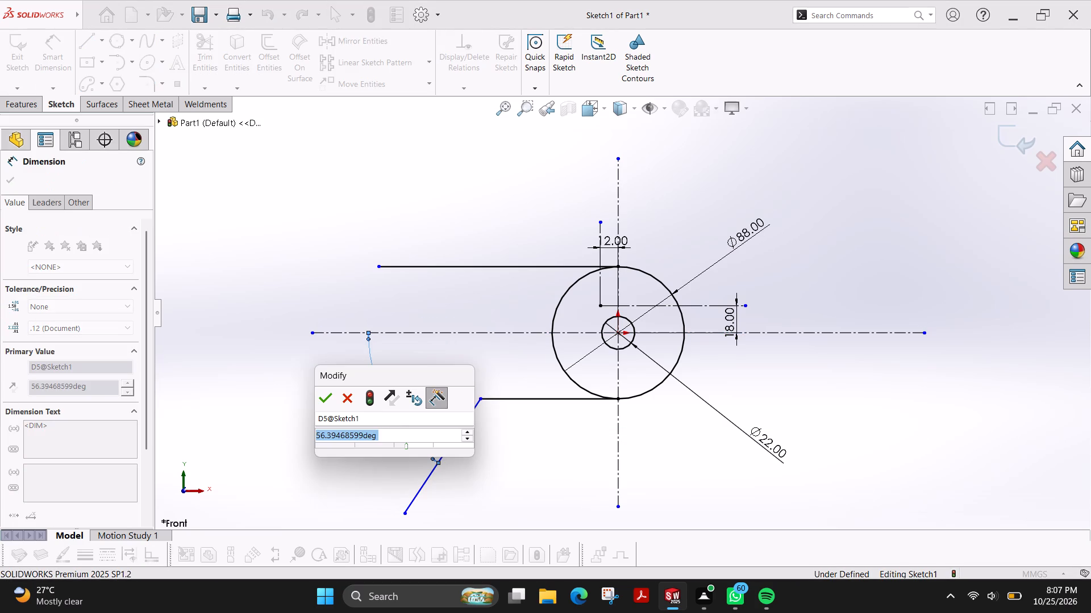
text(45)
key(Return)
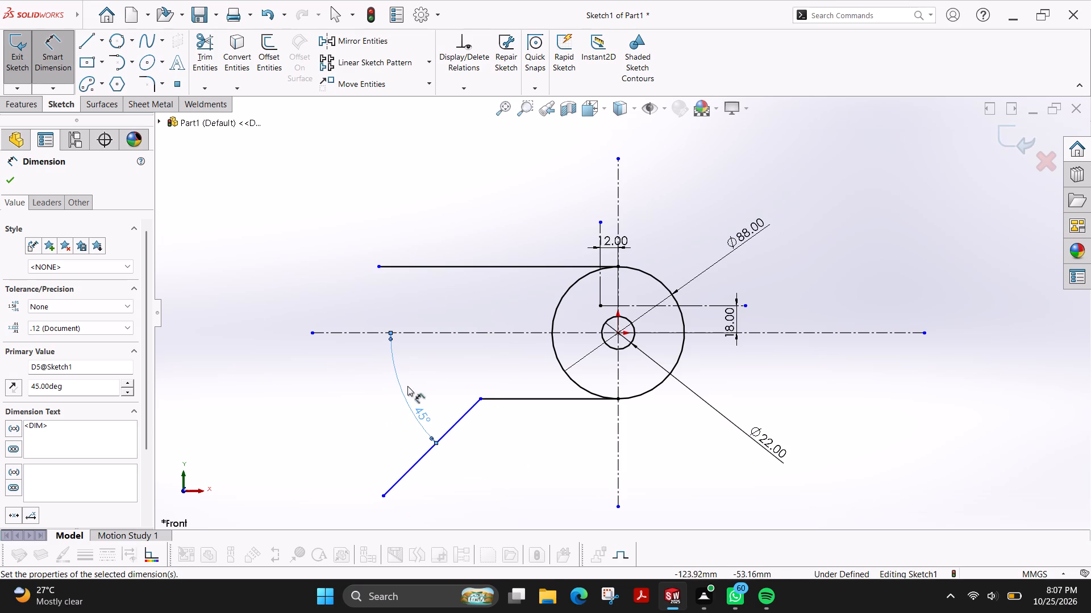
scroll(380, 340, down, 4)
scroll(485, 344, up, 3)
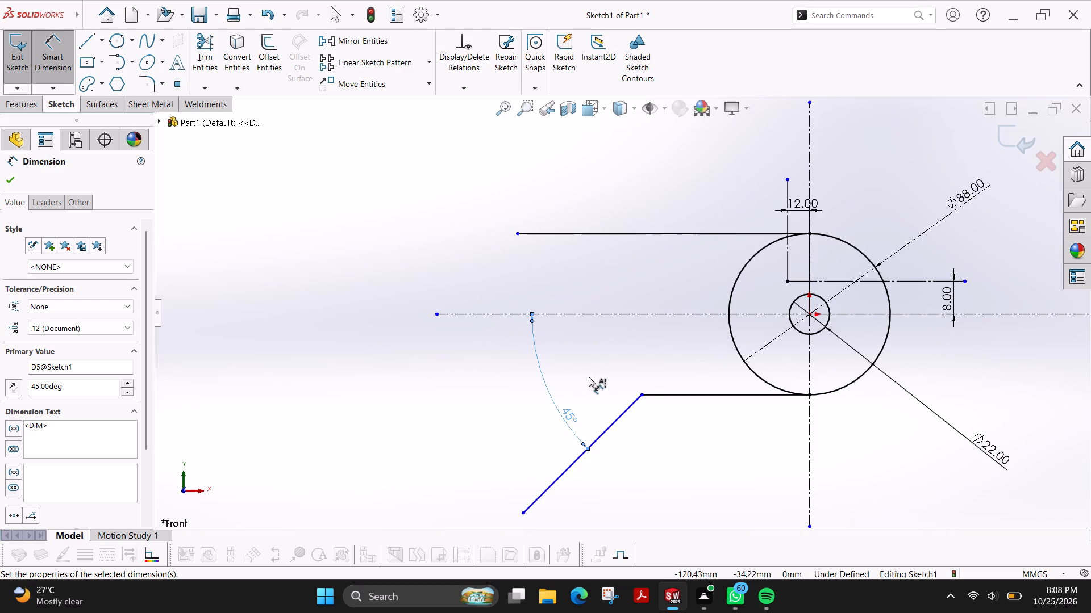
drag(569, 418, 558, 391)
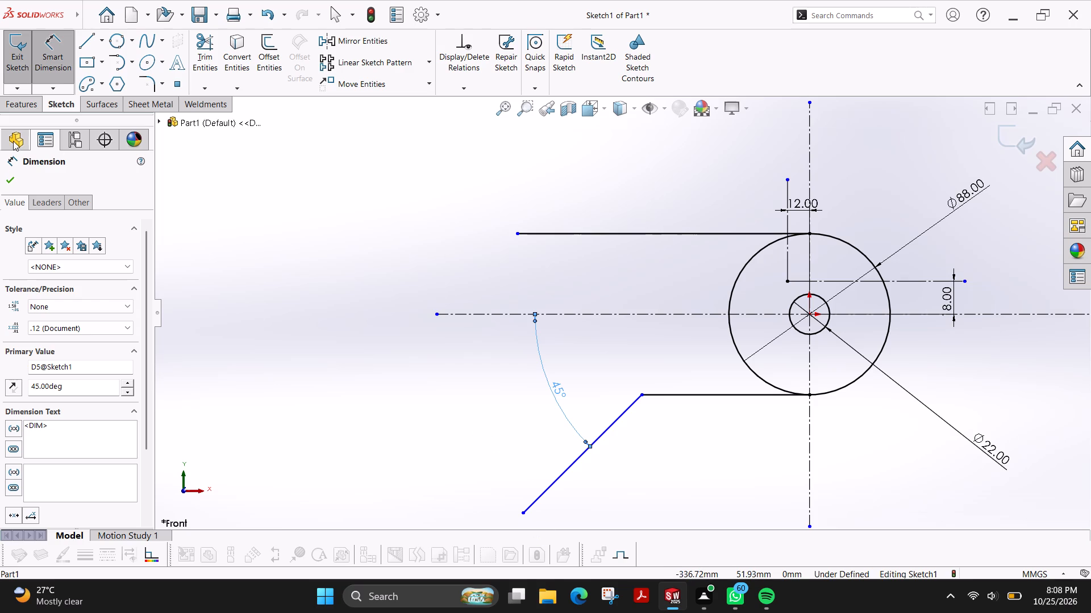
click(11, 182)
Stretch the sloping line by moving its free lower endpoint to about X -229 mm, Y -157 mm.
scroll(468, 379, up, 2)
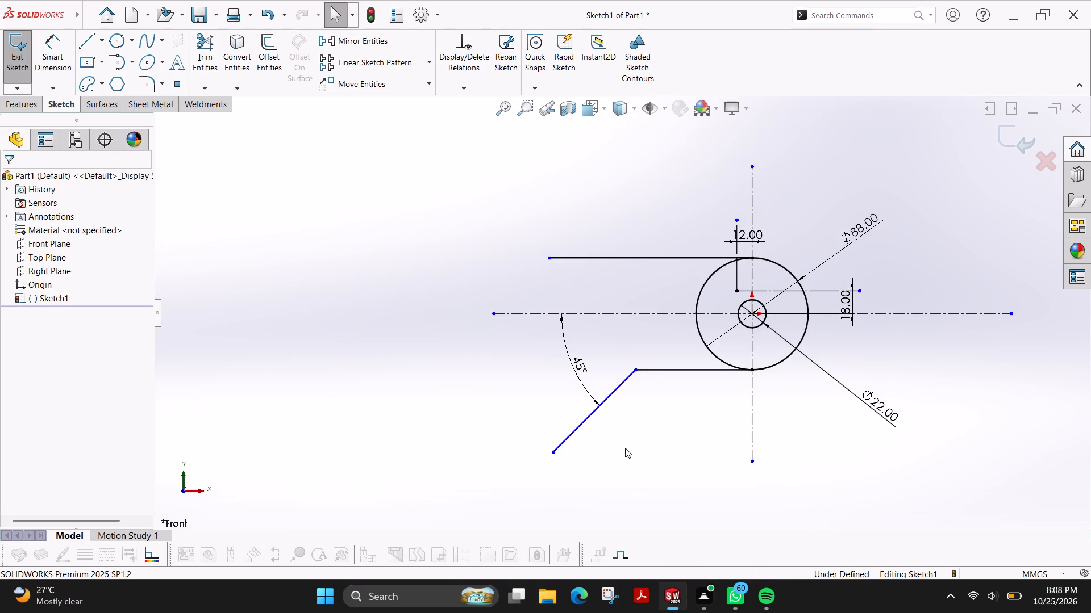
drag(552, 451, 460, 513)
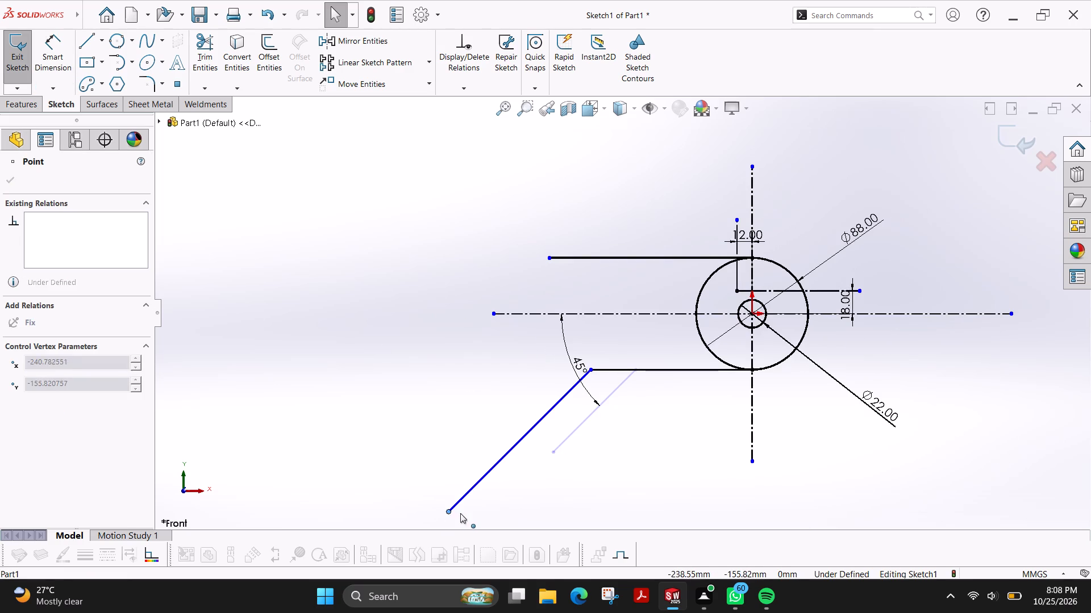
drag(460, 513, 461, 513)
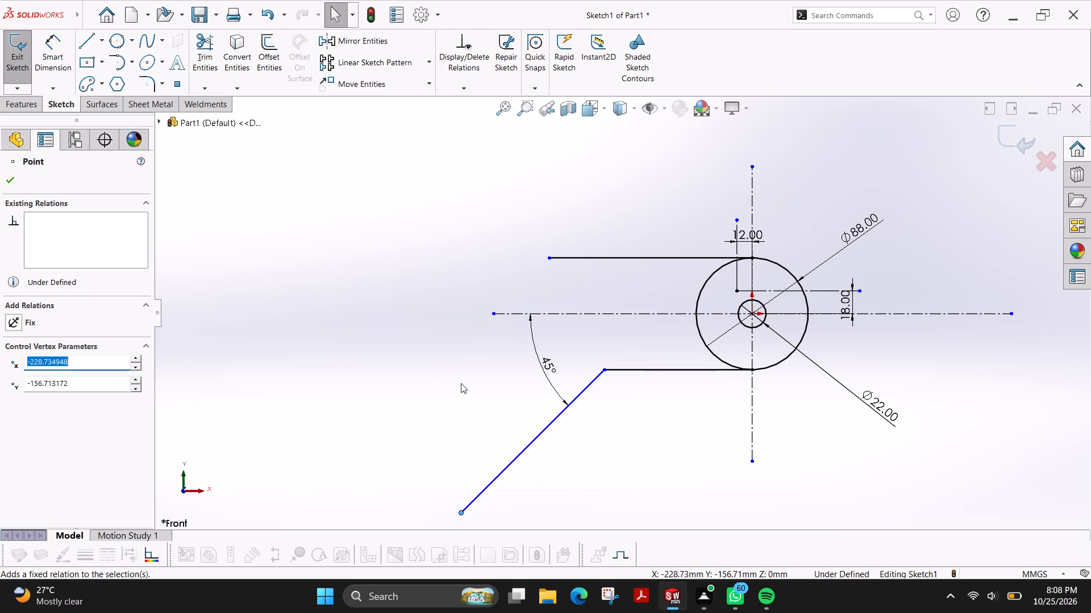
click(16, 182)
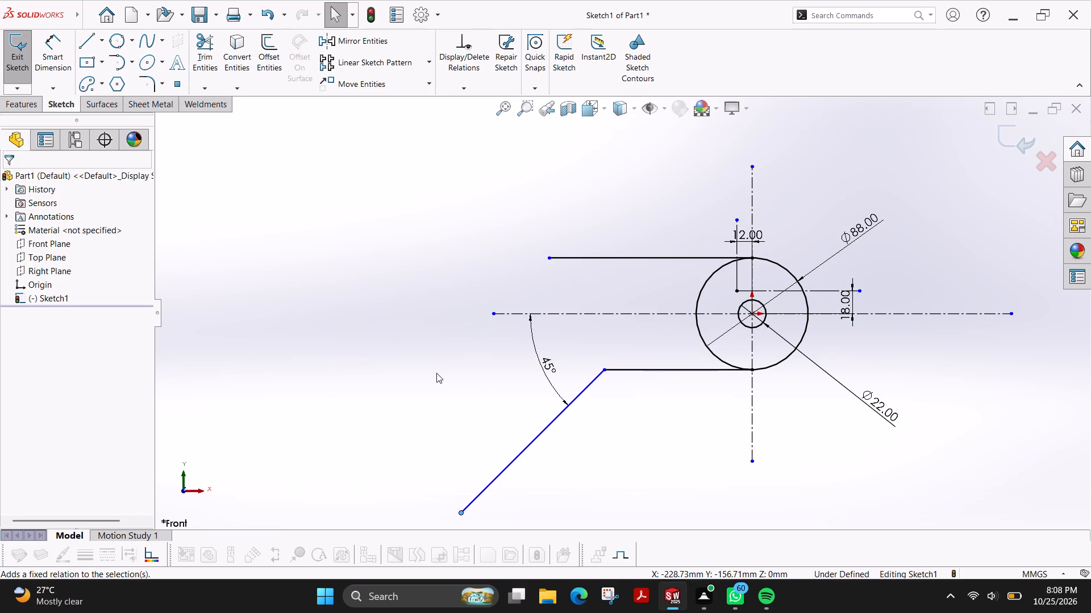
key(Escape)
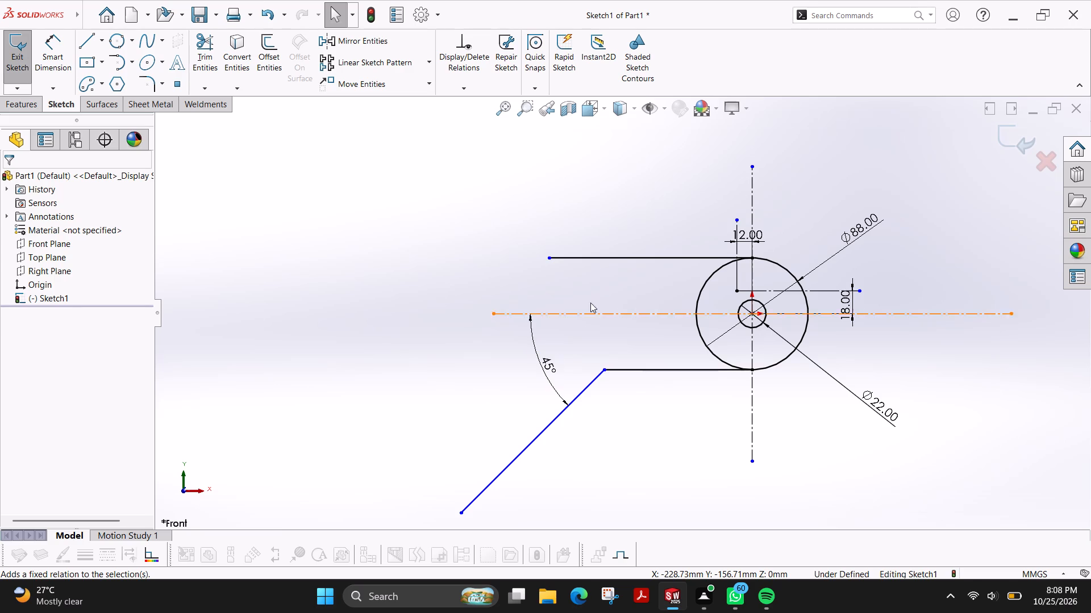
Extend the upper horizontal line leftward to a length of about 341 mm.
drag(549, 258, 335, 267)
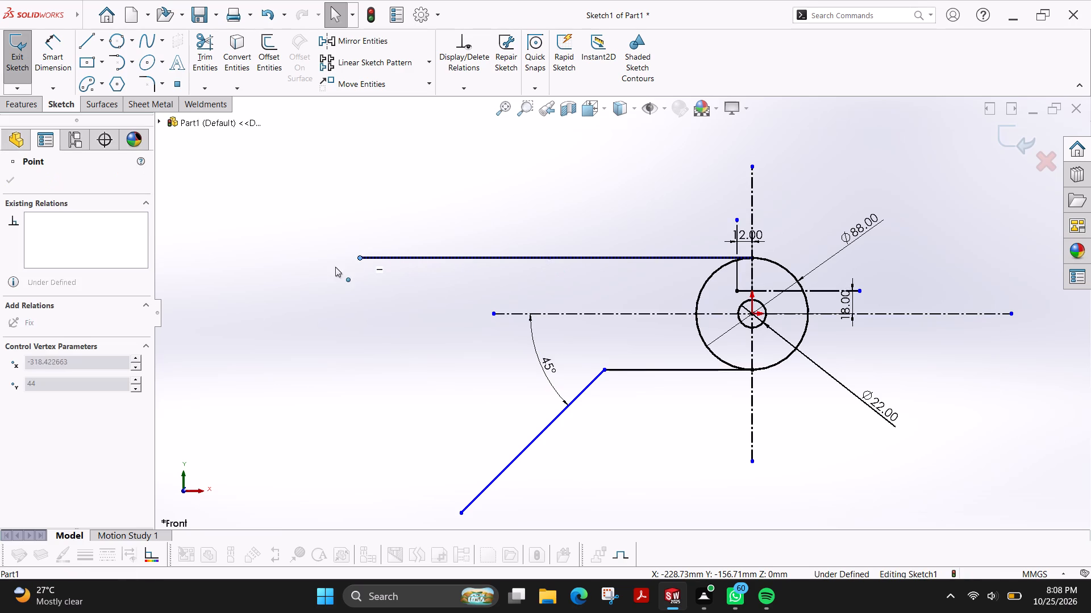
drag(335, 267, 318, 275)
click(7, 184)
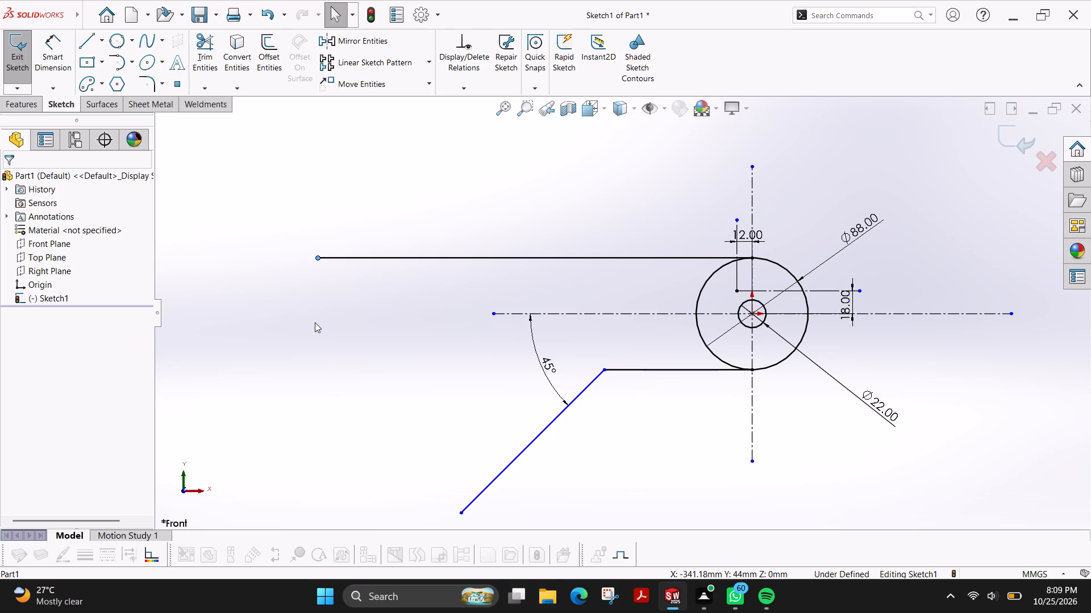
Sketch a circle of about 224 mm radius centred on the corner of the offset construction lines at X -12, Y 18 mm.
click(131, 43)
click(136, 61)
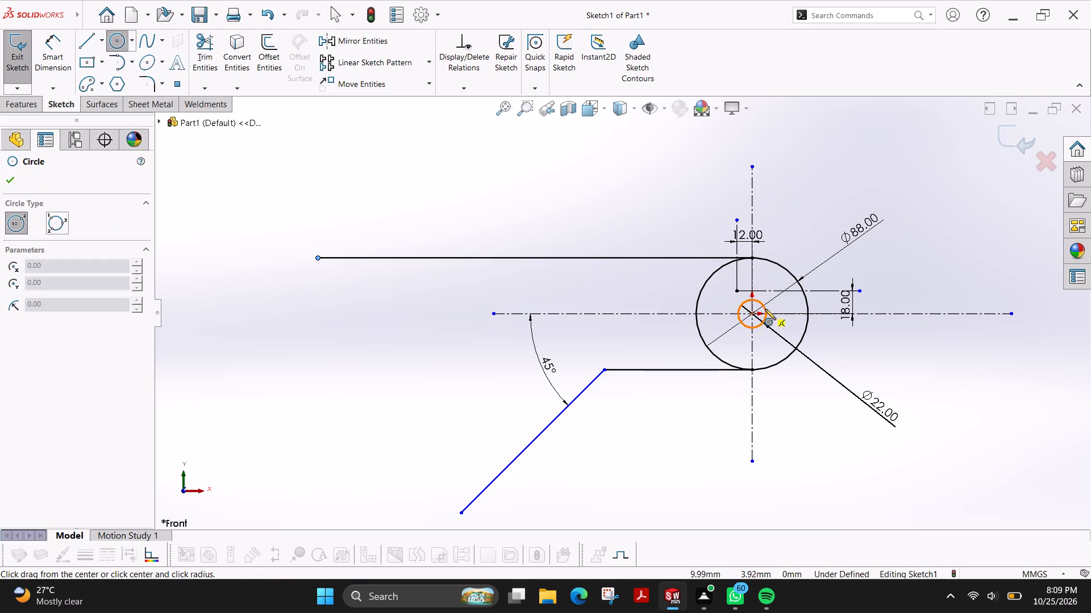
click(737, 292)
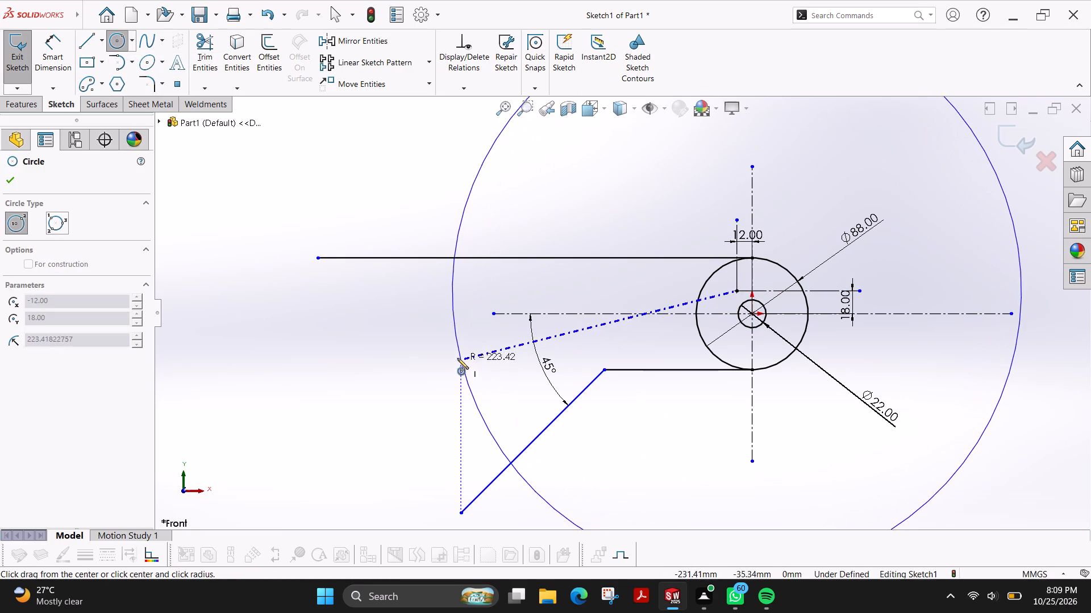
click(453, 321)
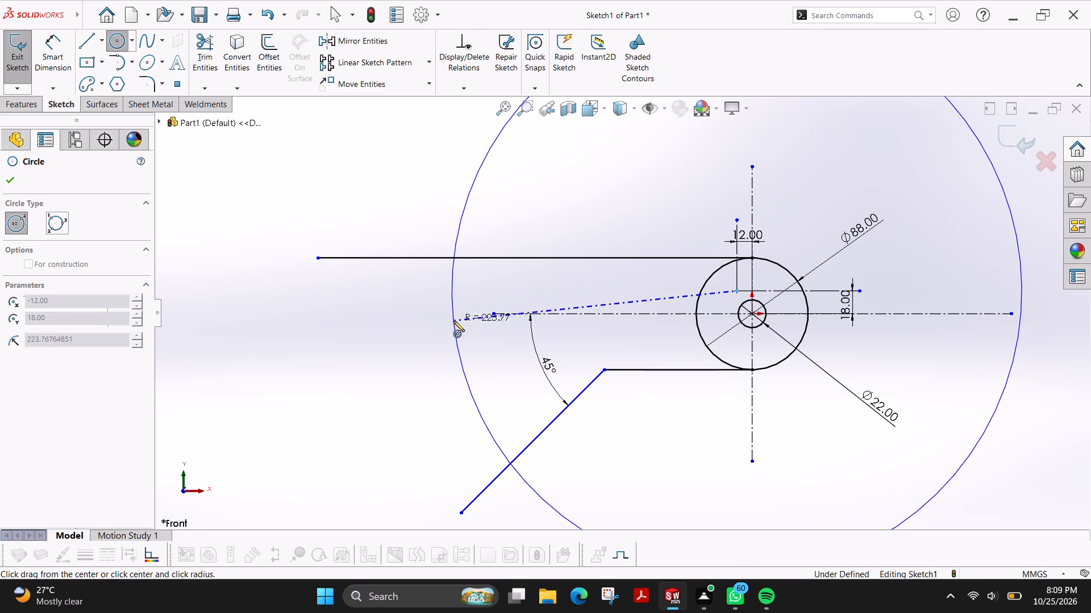
click(15, 178)
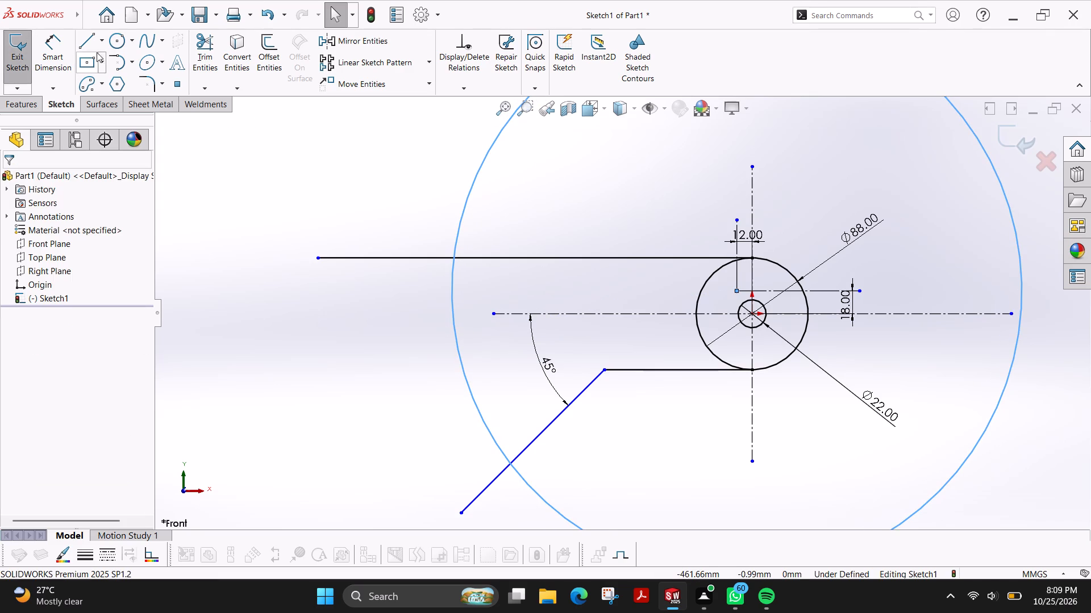
Dimension the new large circle's diameter as 127+127, giving 254 mm.
click(47, 46)
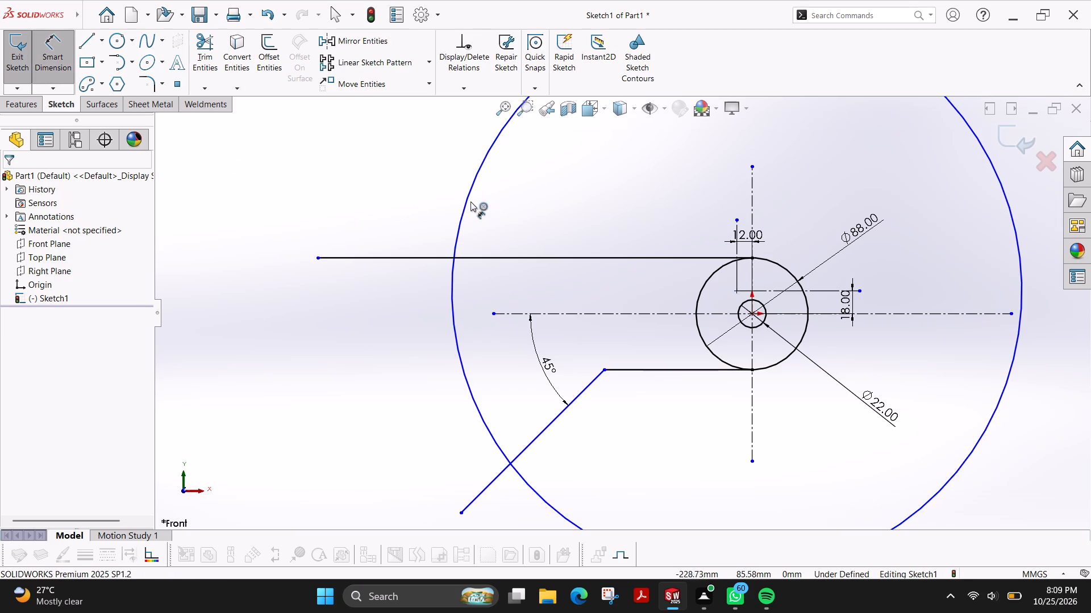
click(467, 196)
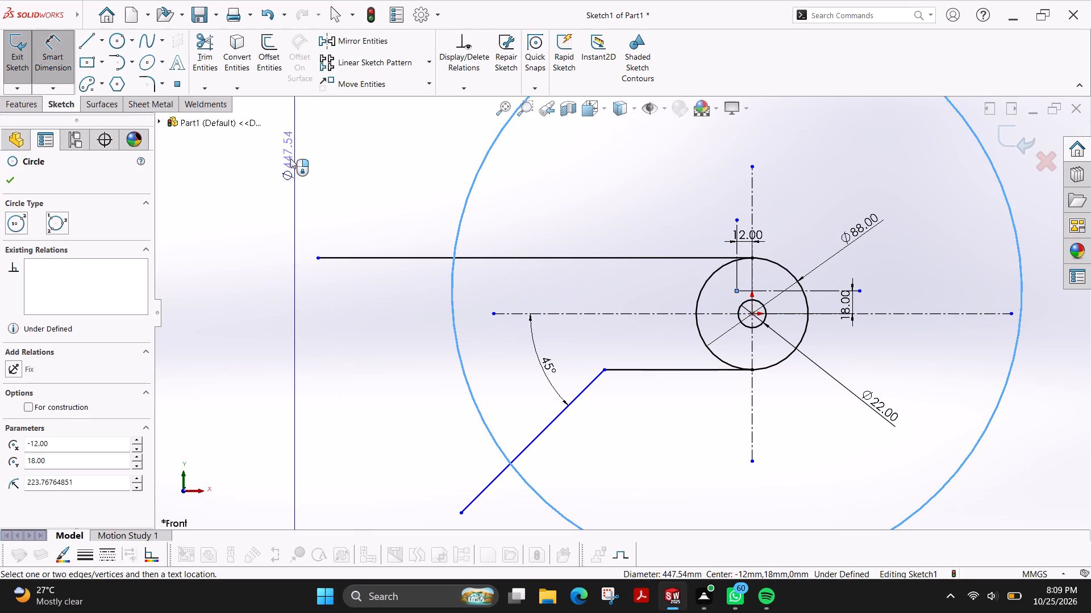
scroll(314, 174, up, 3)
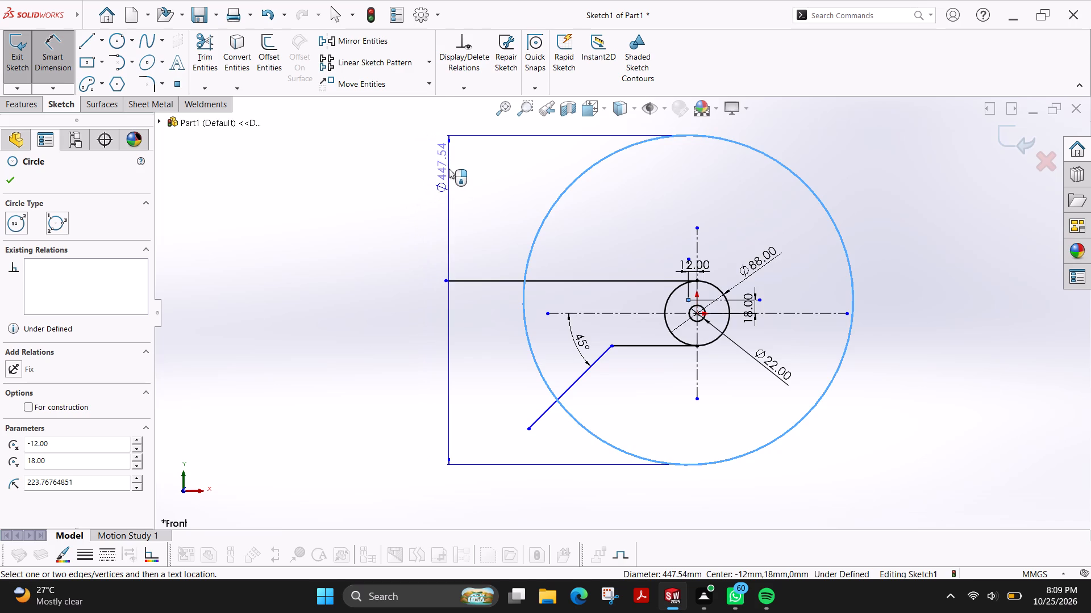
scroll(449, 169, up, 2)
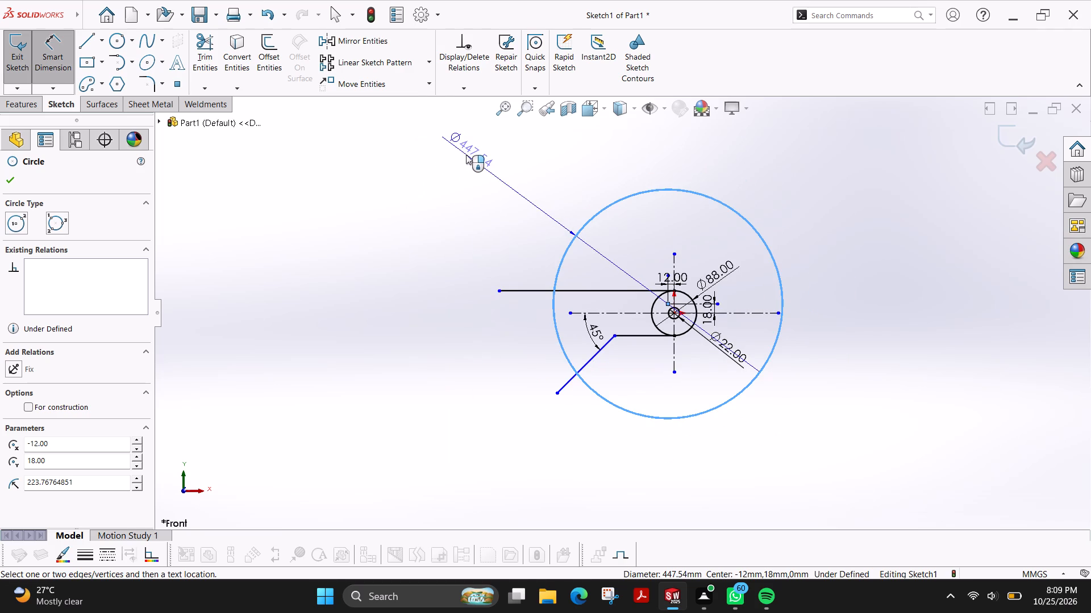
click(466, 154)
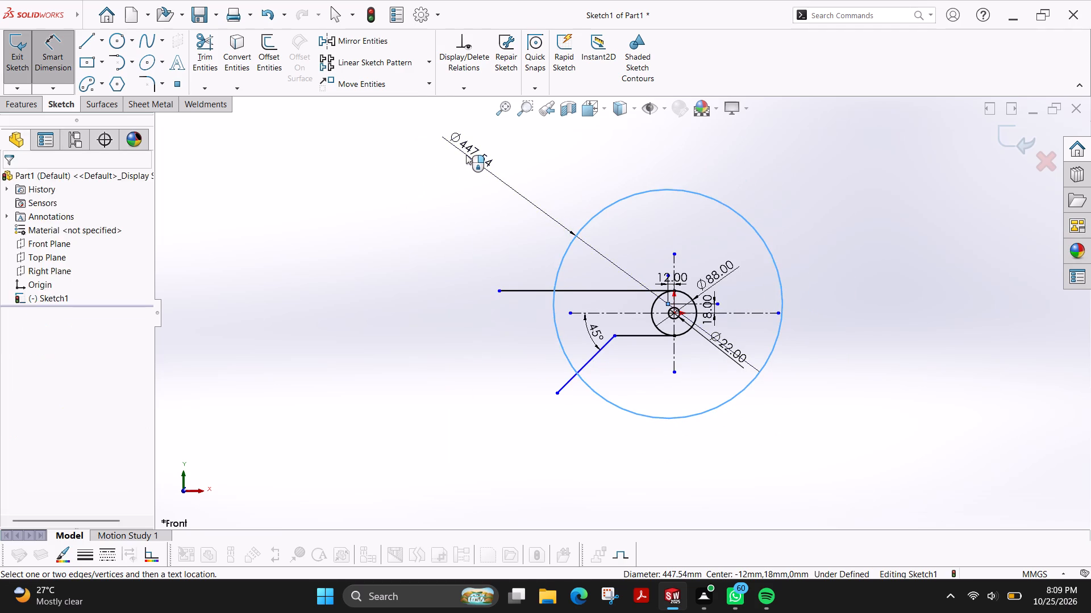
text(127+127)
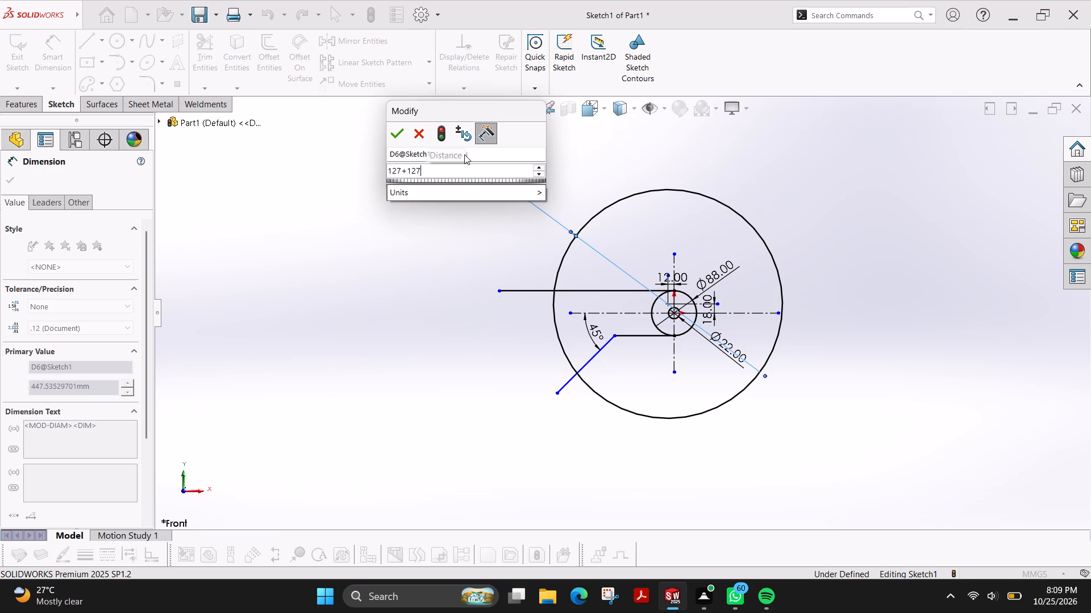
key(Return)
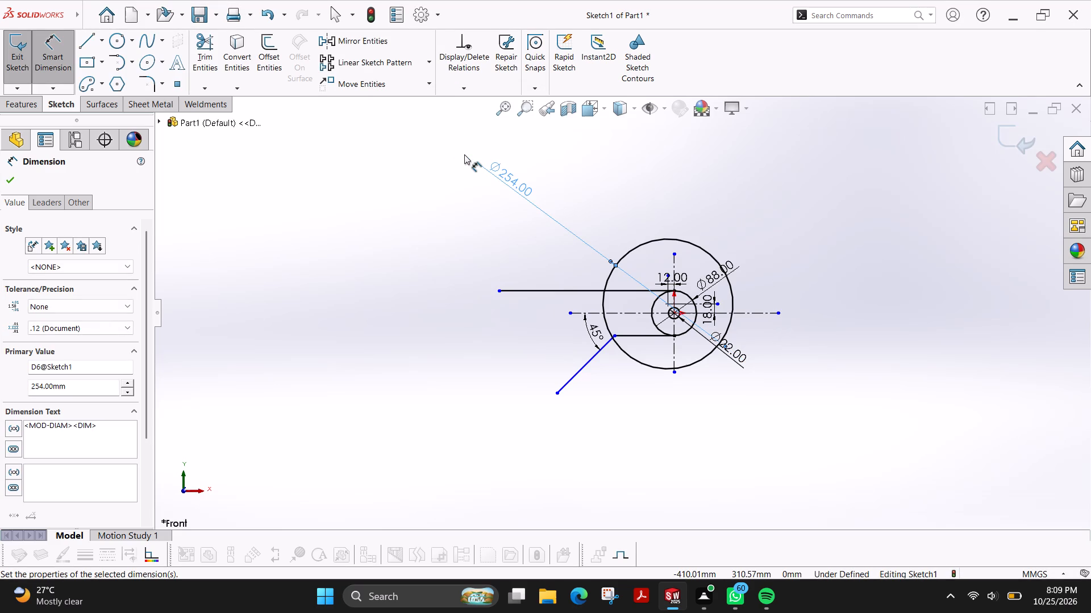
scroll(726, 267, down, 4)
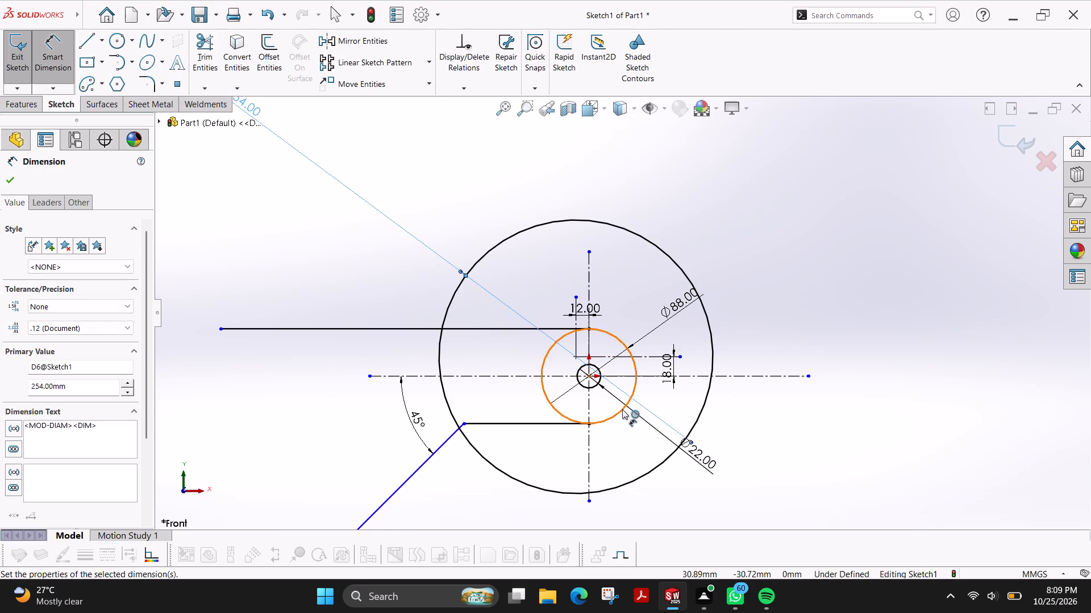
click(10, 184)
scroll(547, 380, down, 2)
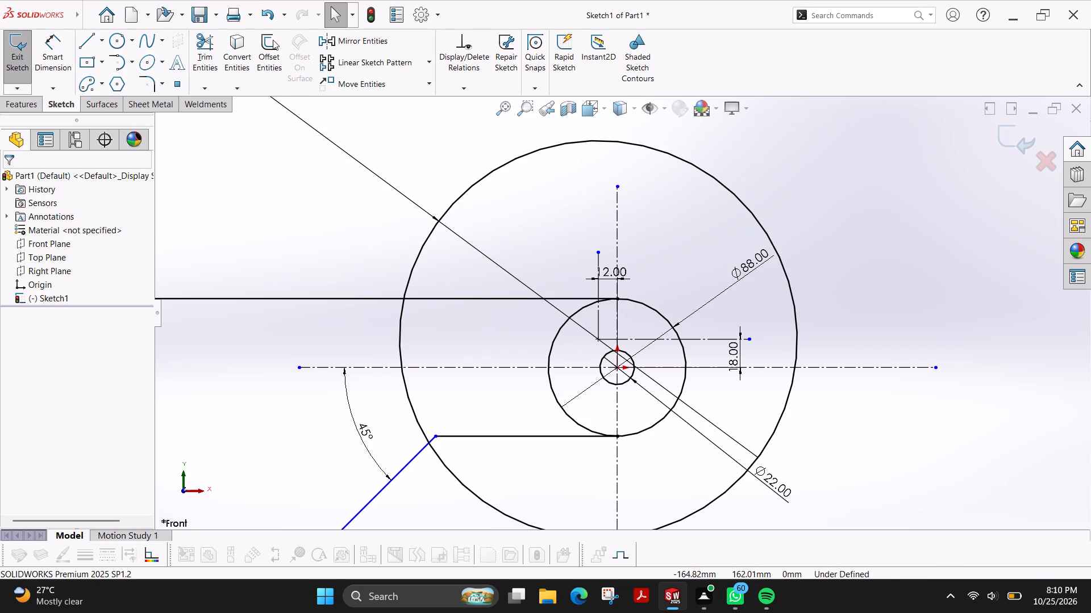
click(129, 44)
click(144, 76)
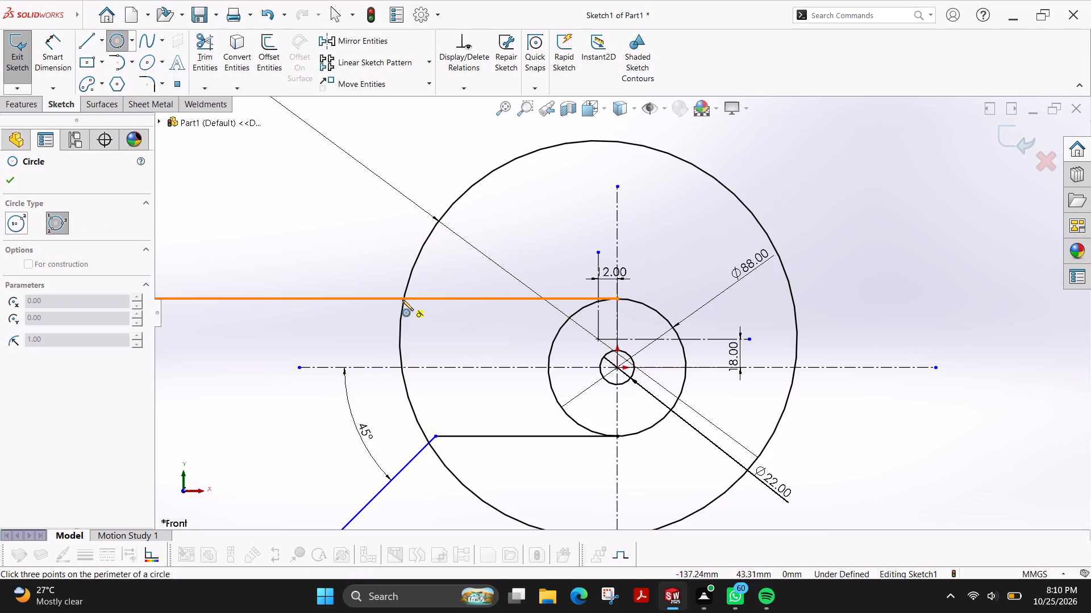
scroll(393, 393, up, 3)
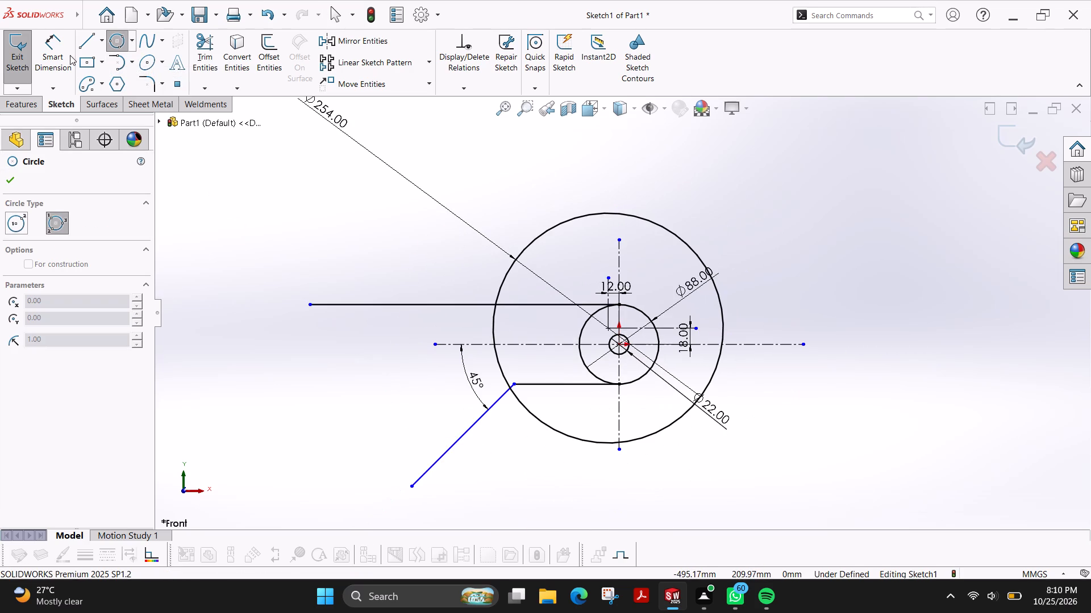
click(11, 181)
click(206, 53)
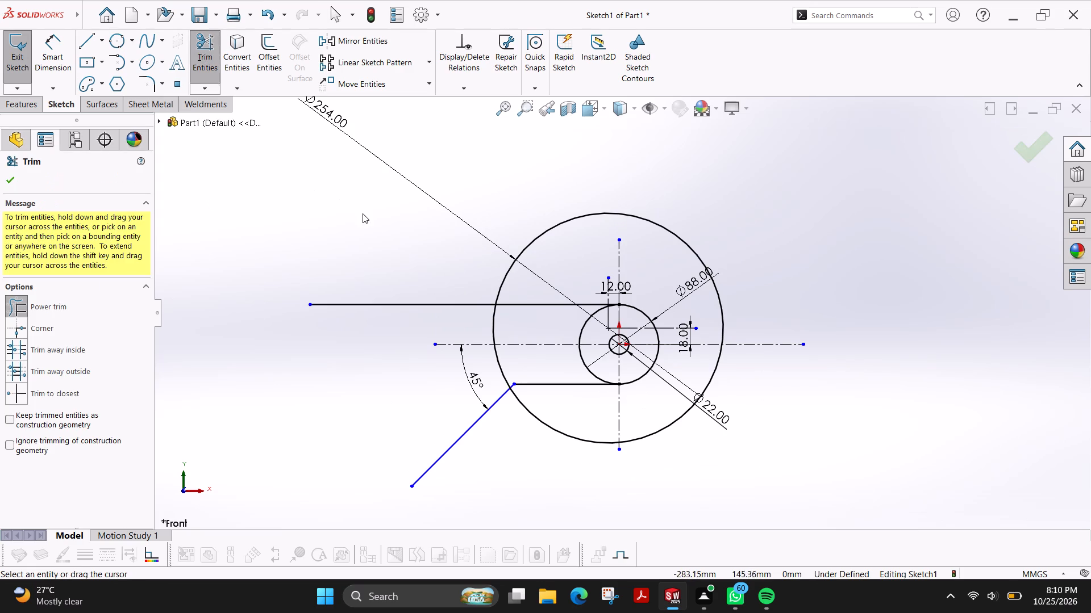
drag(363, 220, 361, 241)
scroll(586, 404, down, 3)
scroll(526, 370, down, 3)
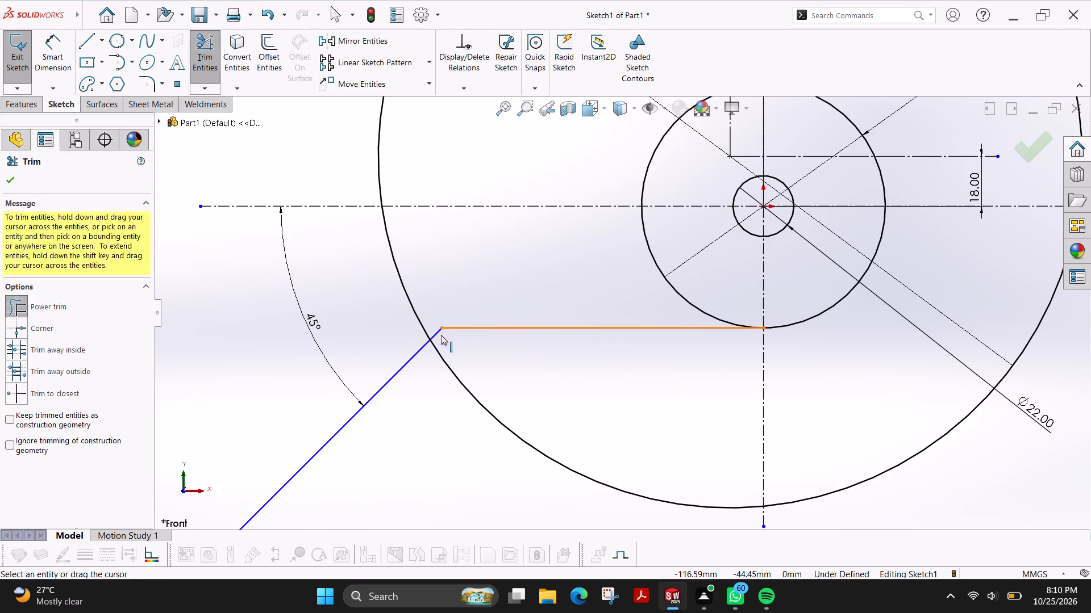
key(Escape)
Move the corner joining the lower horizontal line and the 45° line to about X -67 mm, Y -44 mm.
drag(442, 329, 587, 331)
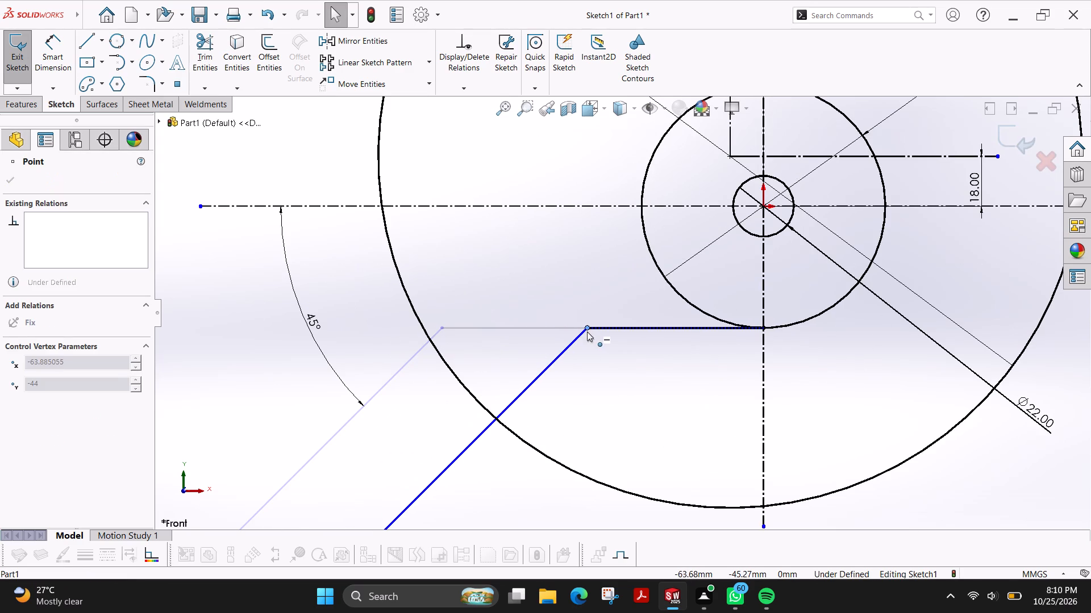
drag(587, 331, 578, 329)
key(Escape)
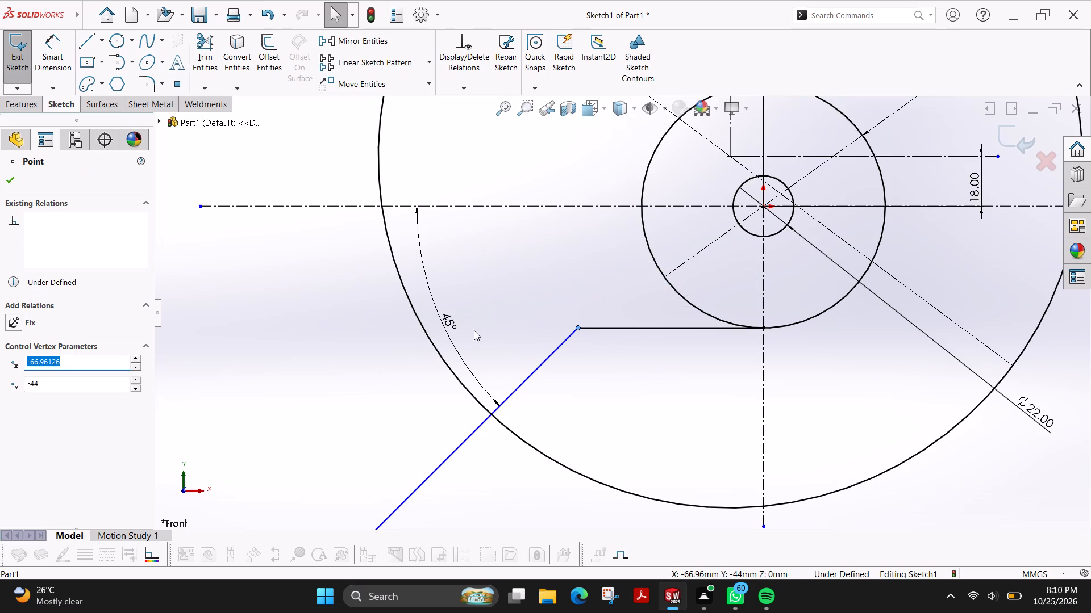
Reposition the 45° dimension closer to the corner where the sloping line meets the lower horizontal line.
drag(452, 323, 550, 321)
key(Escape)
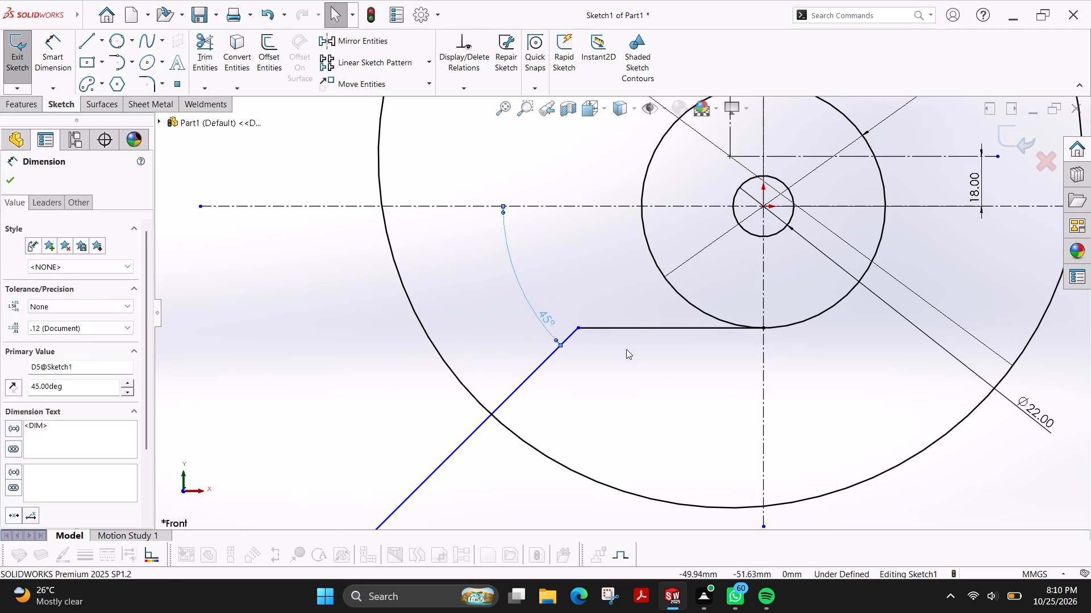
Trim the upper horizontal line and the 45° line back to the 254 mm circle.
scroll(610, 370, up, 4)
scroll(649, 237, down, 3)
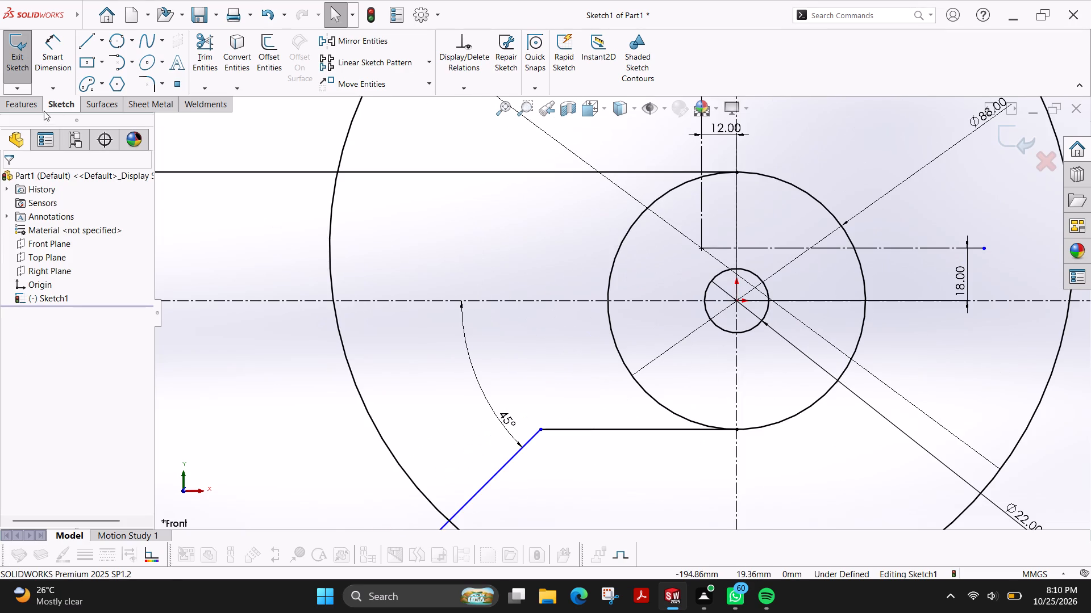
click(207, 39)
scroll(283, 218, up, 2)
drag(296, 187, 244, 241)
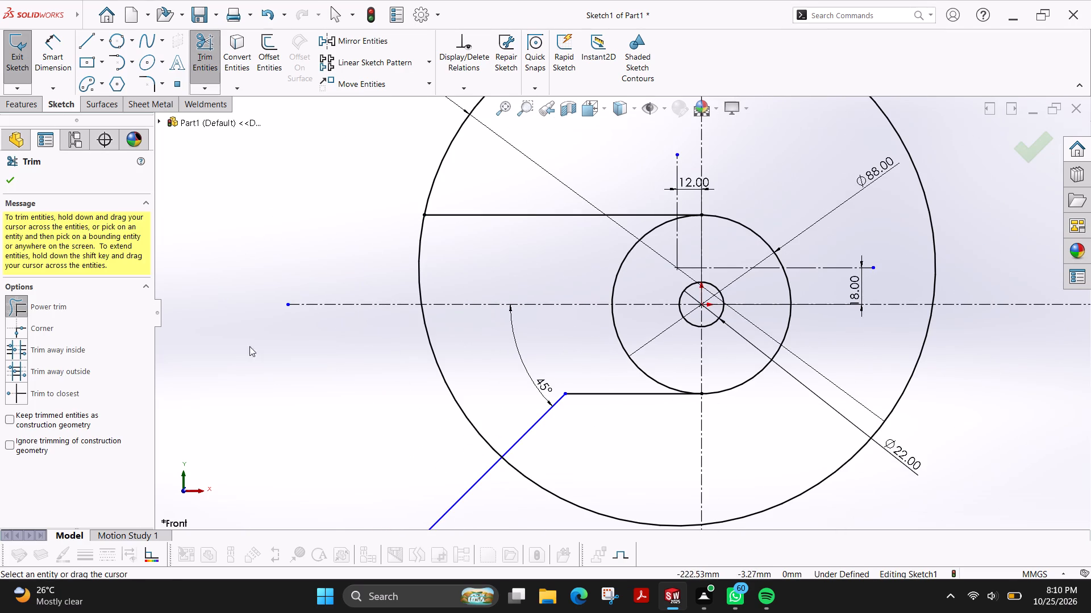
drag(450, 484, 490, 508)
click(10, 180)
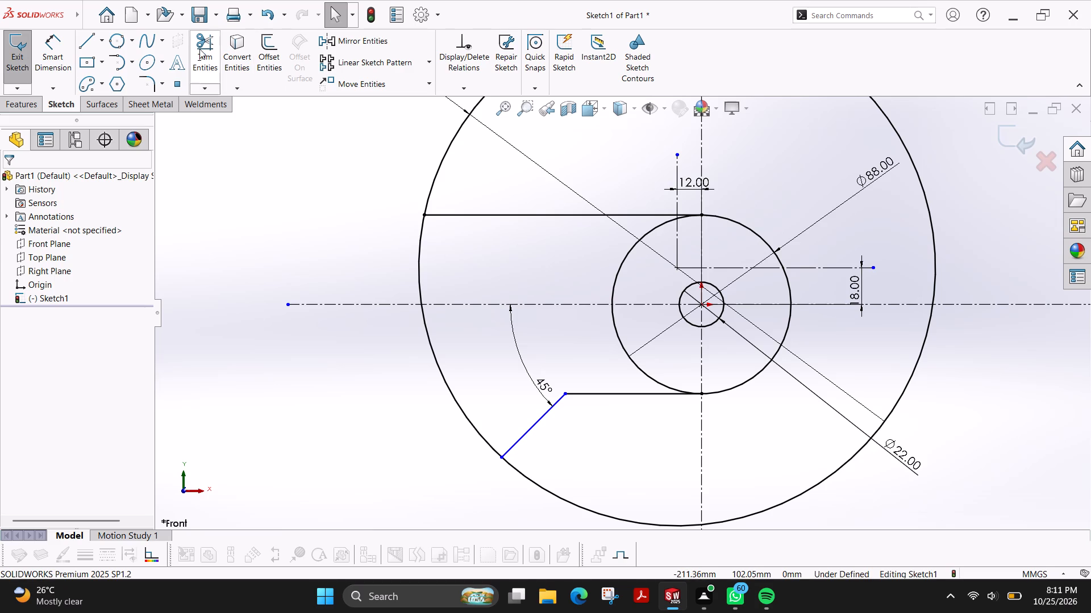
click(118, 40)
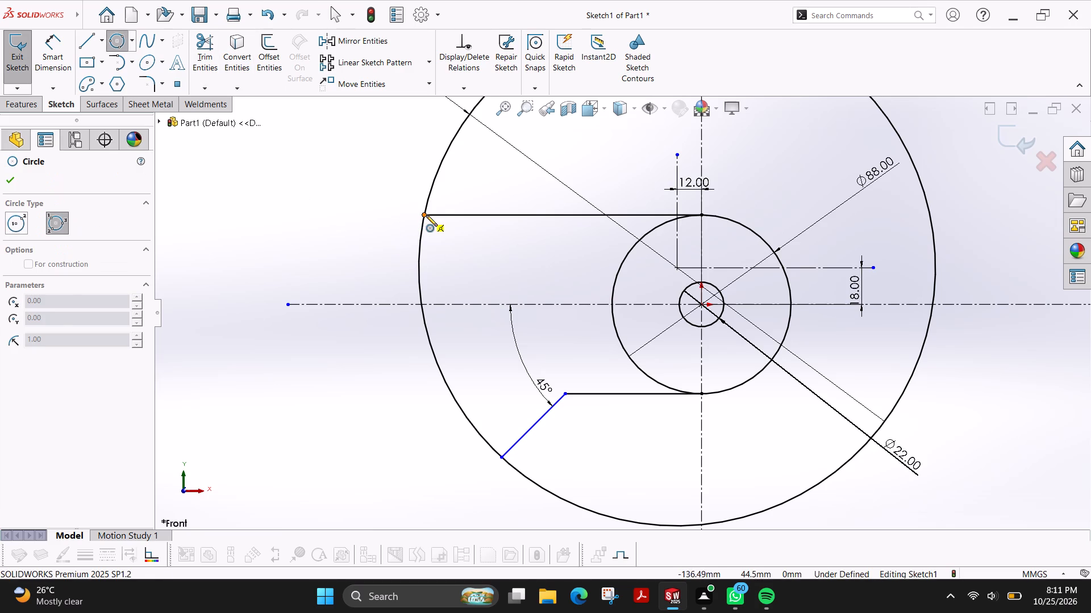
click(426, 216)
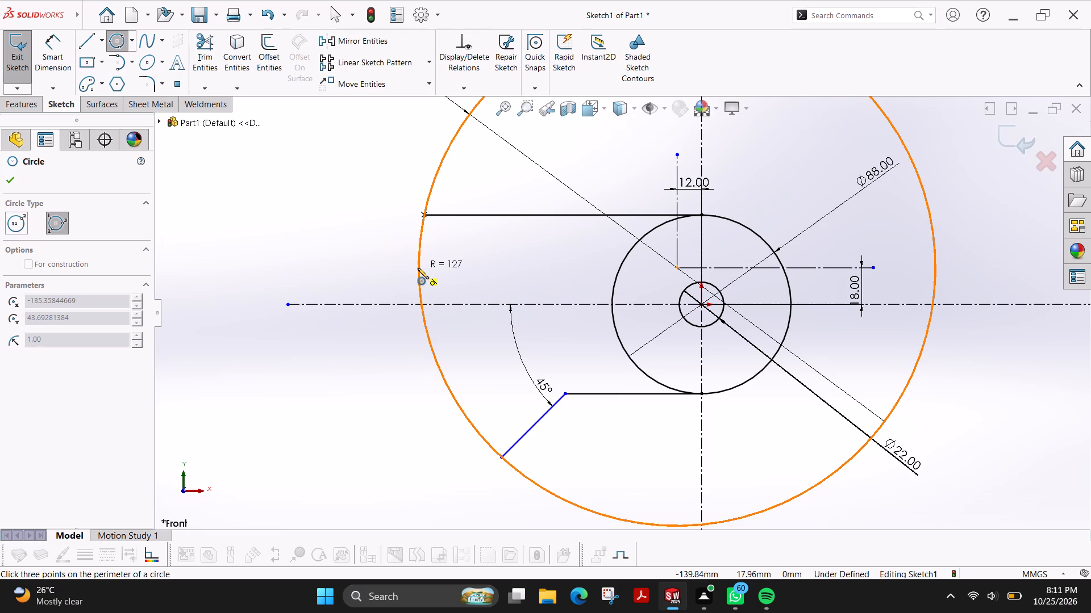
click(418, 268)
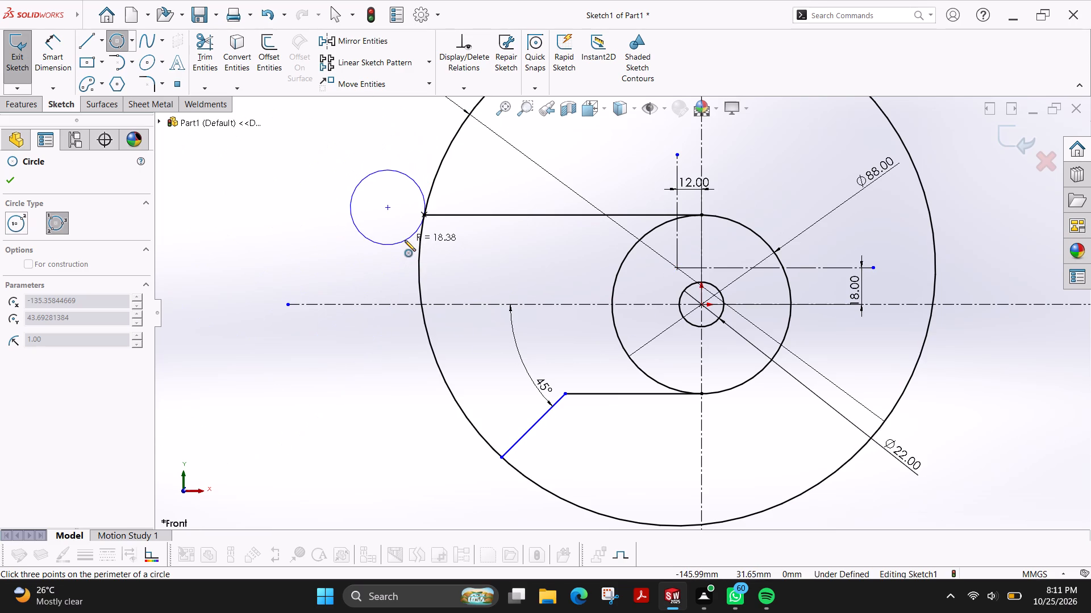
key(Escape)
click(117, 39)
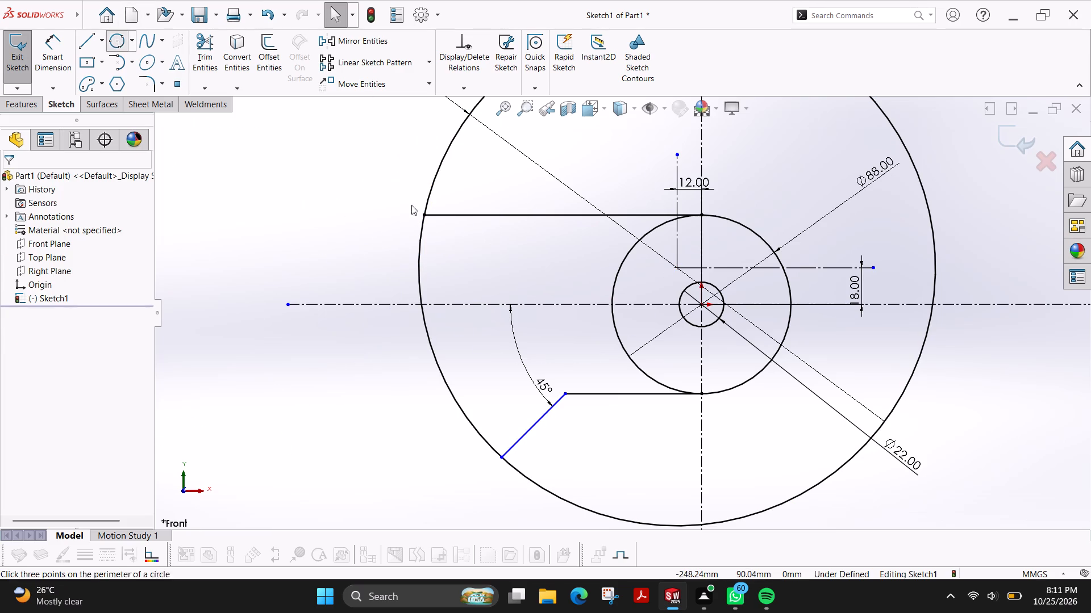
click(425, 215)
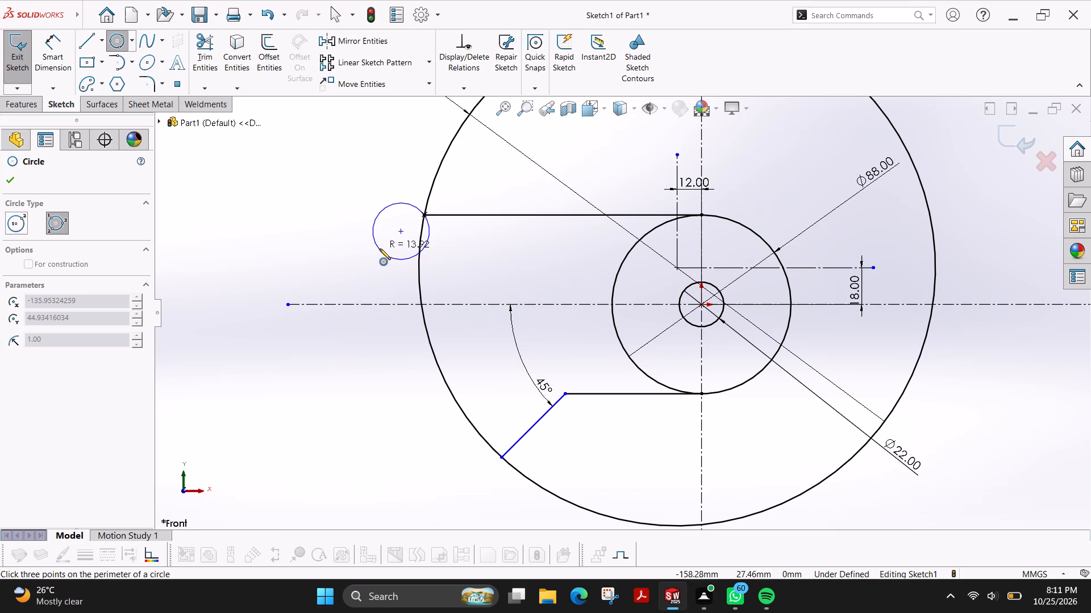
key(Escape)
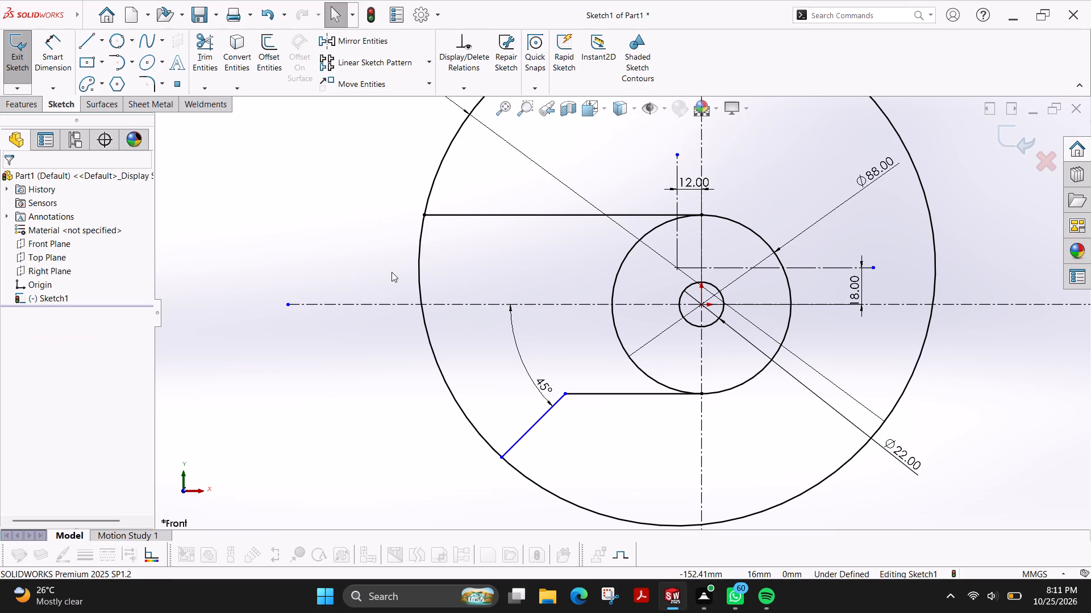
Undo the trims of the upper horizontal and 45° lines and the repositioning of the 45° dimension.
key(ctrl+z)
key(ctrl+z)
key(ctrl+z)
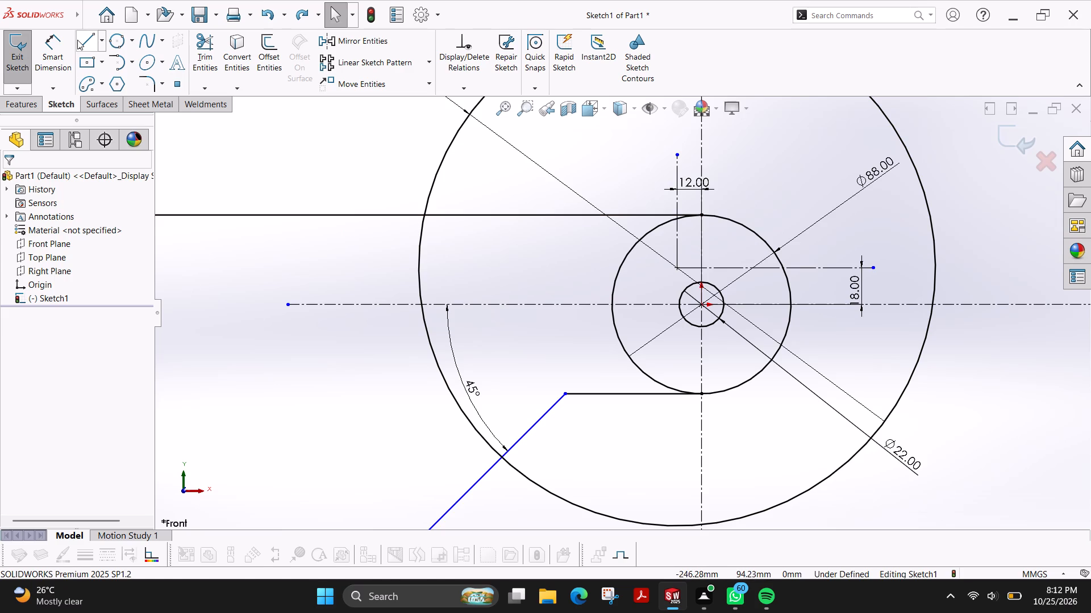
Sketch a perimeter circle tangent to the underside of the upper horizontal line, outside the 254 mm circle, with a 23 mm radius.
click(122, 42)
click(313, 213)
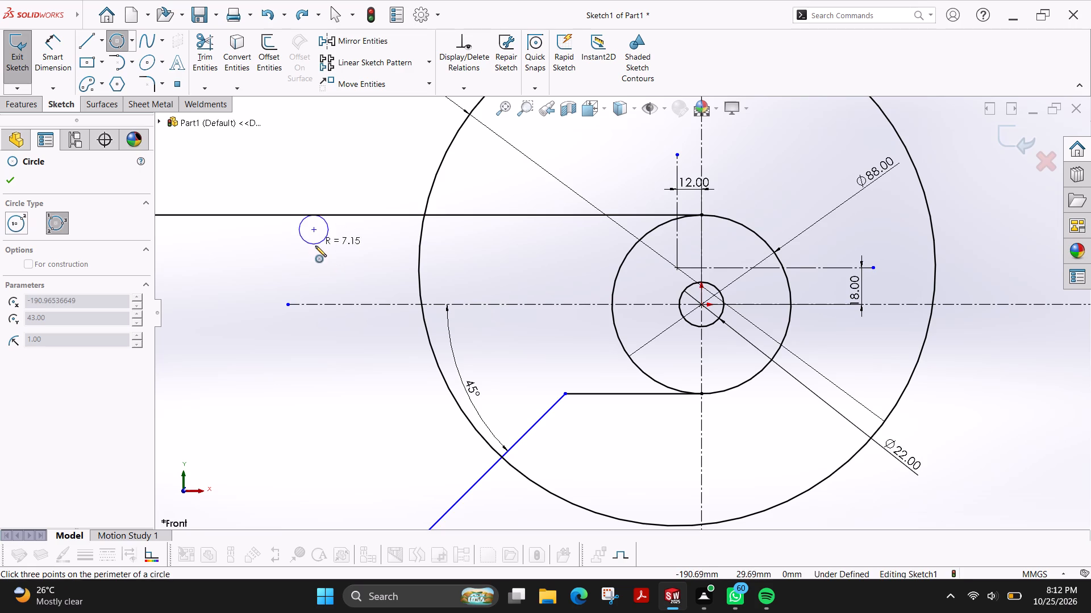
click(335, 279)
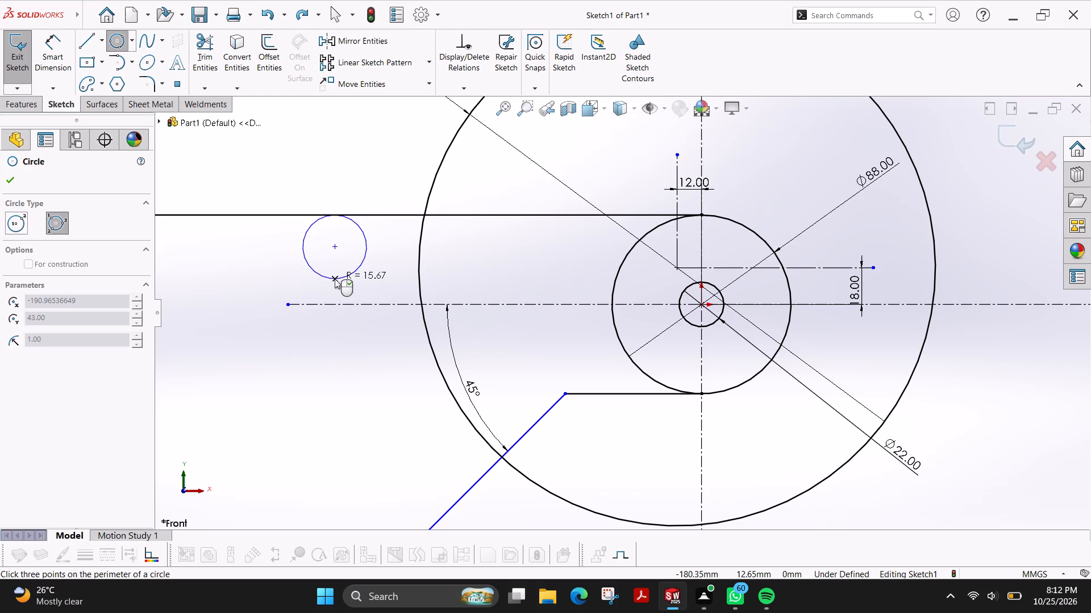
click(348, 275)
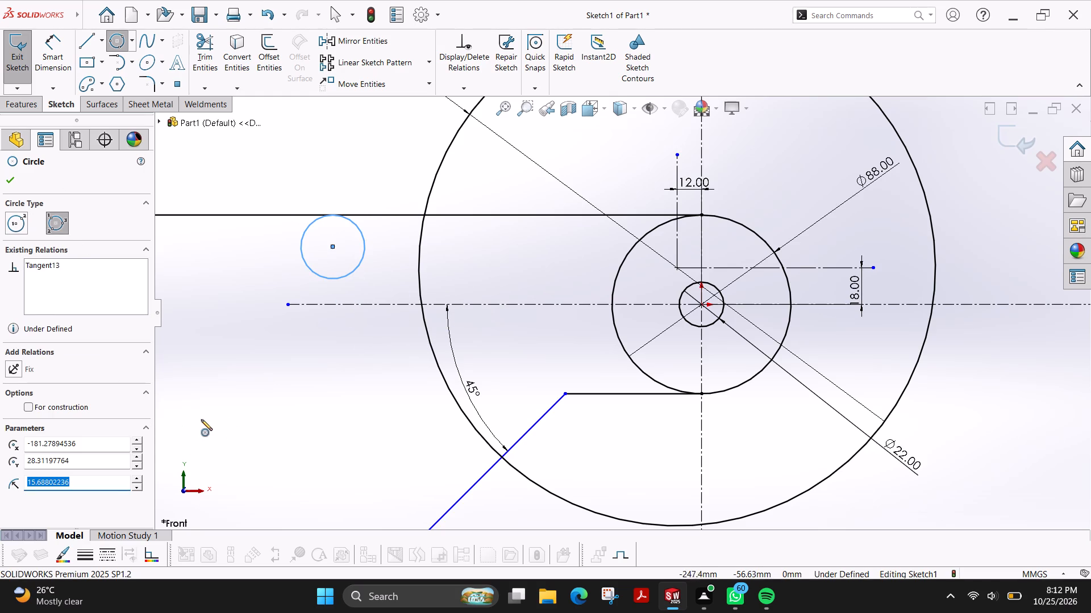
text(23)
key(Return)
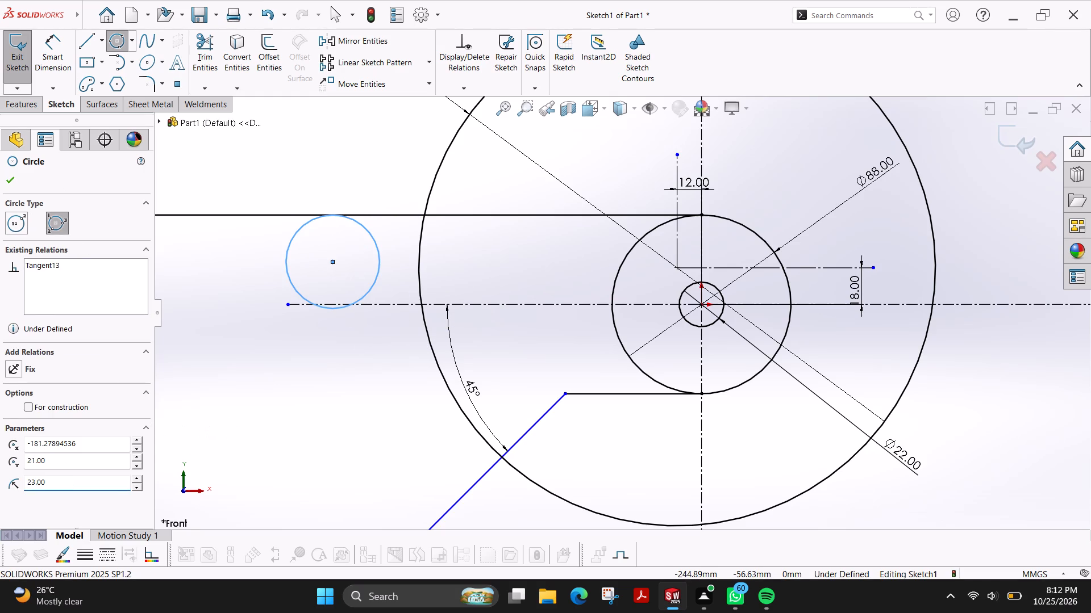
click(5, 177)
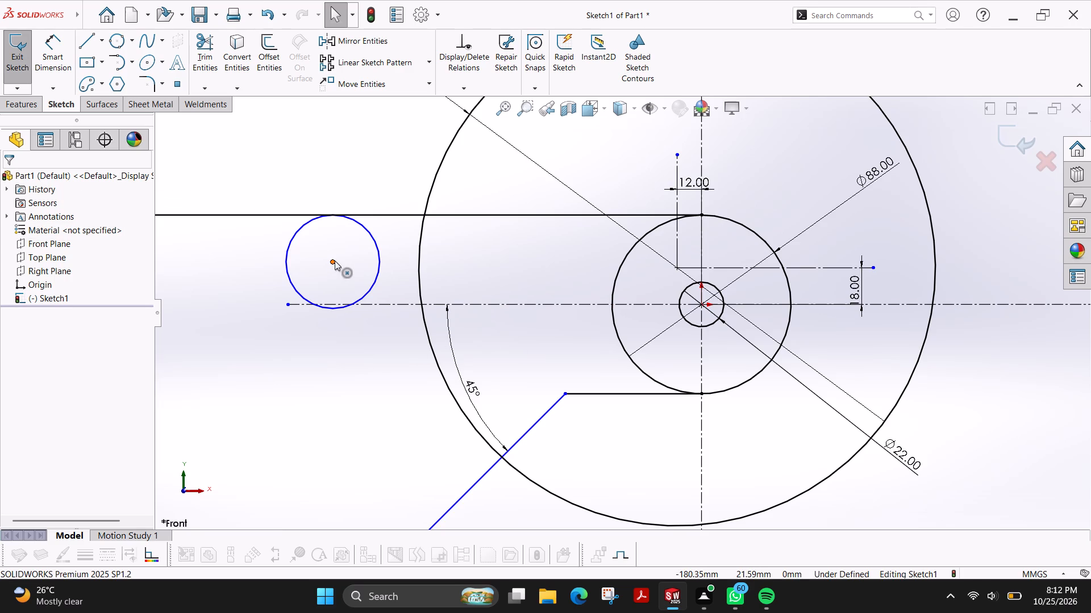
Draw a construction line about 169 mm long from the 254 mm circle's centre to the centre of the upper 23 mm radius circle.
click(91, 41)
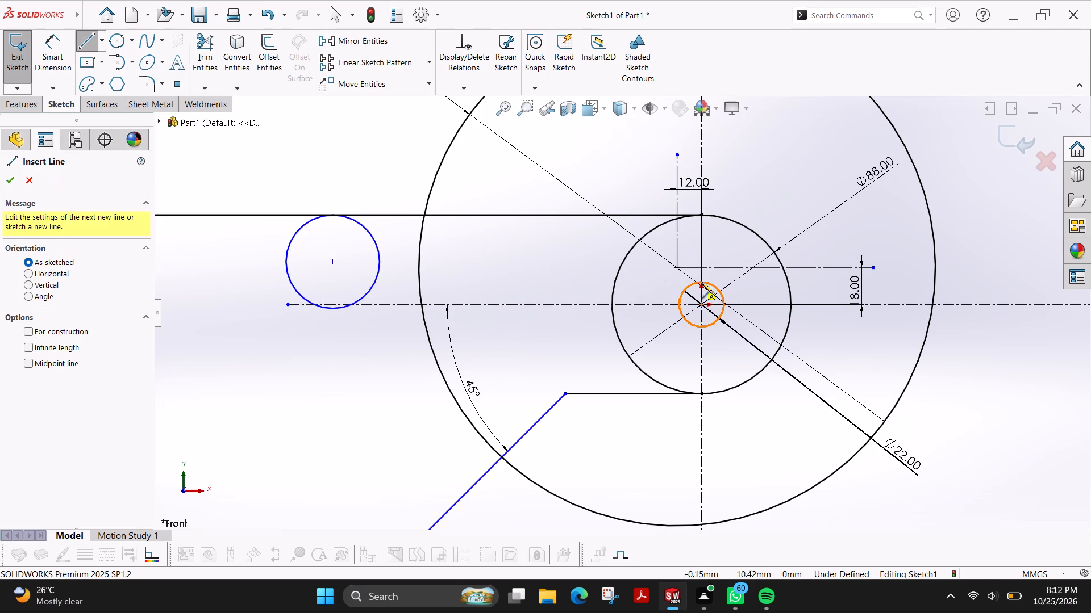
click(678, 268)
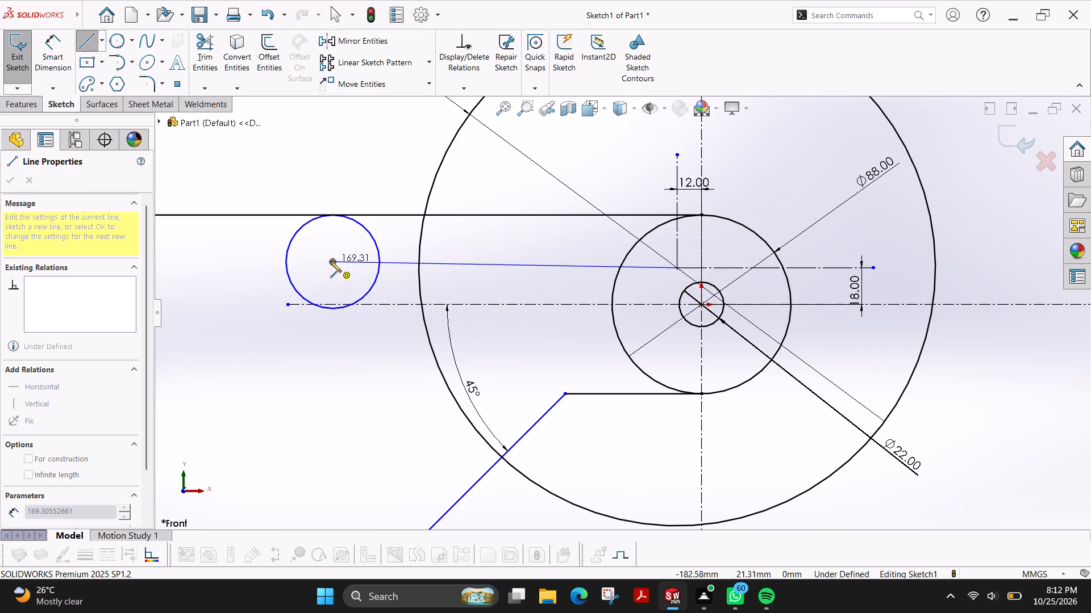
click(330, 261)
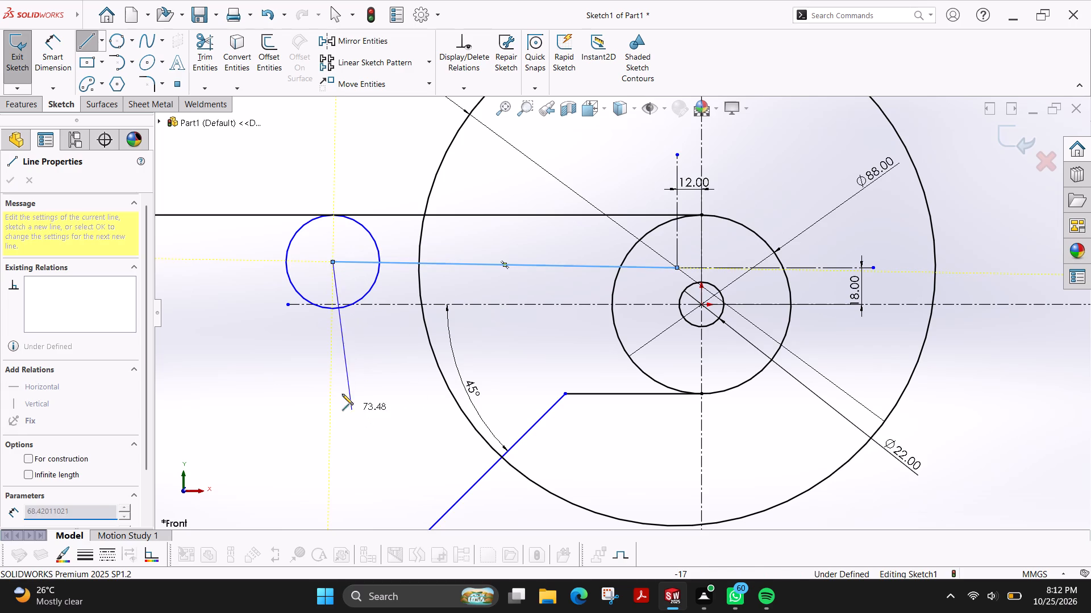
key(Escape)
click(476, 263)
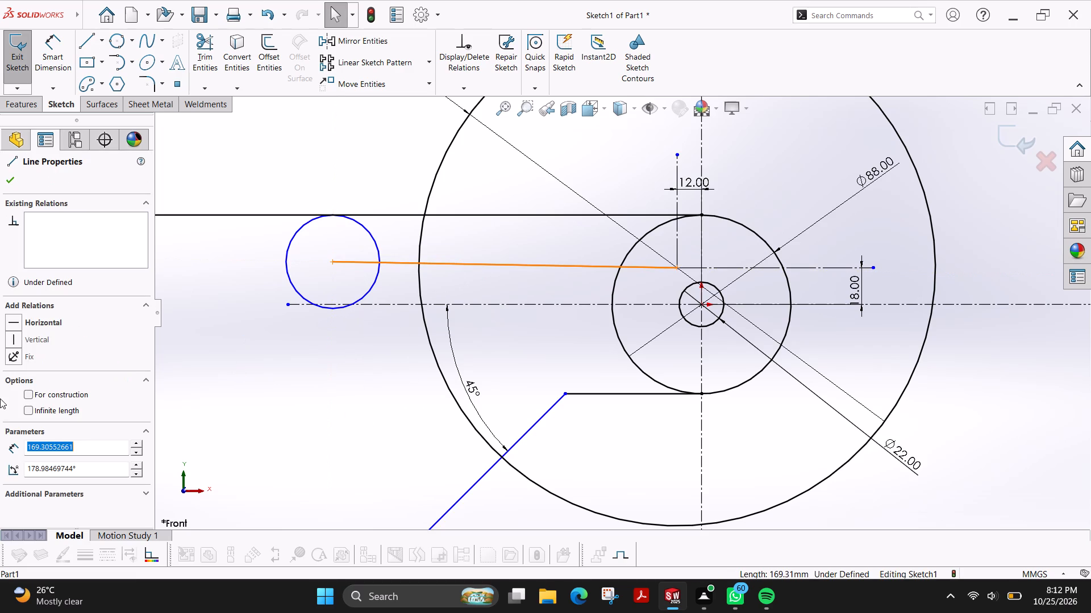
click(50, 394)
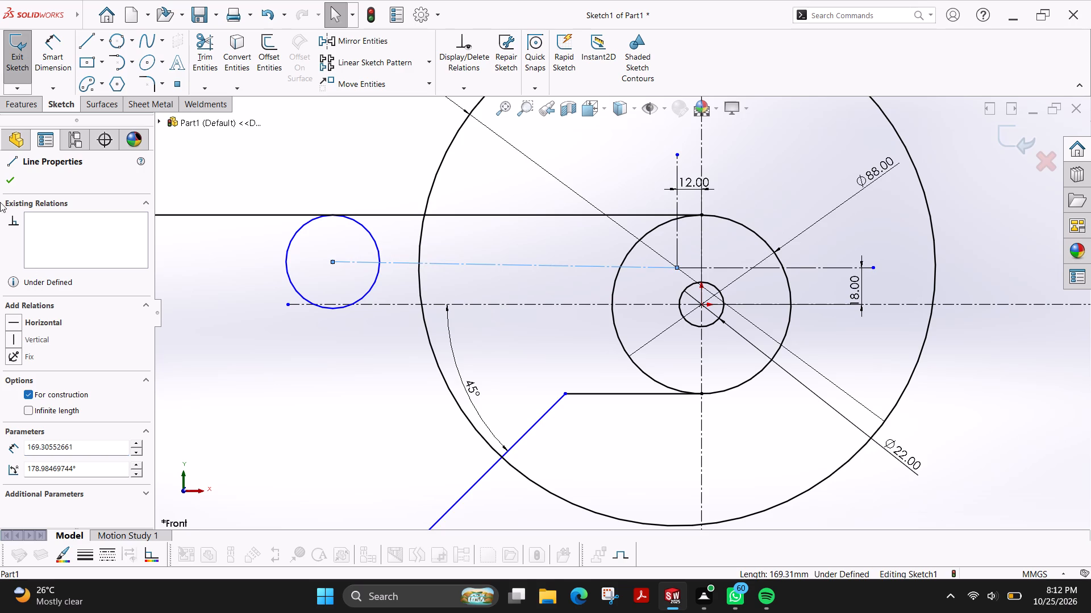
click(13, 175)
key(Escape)
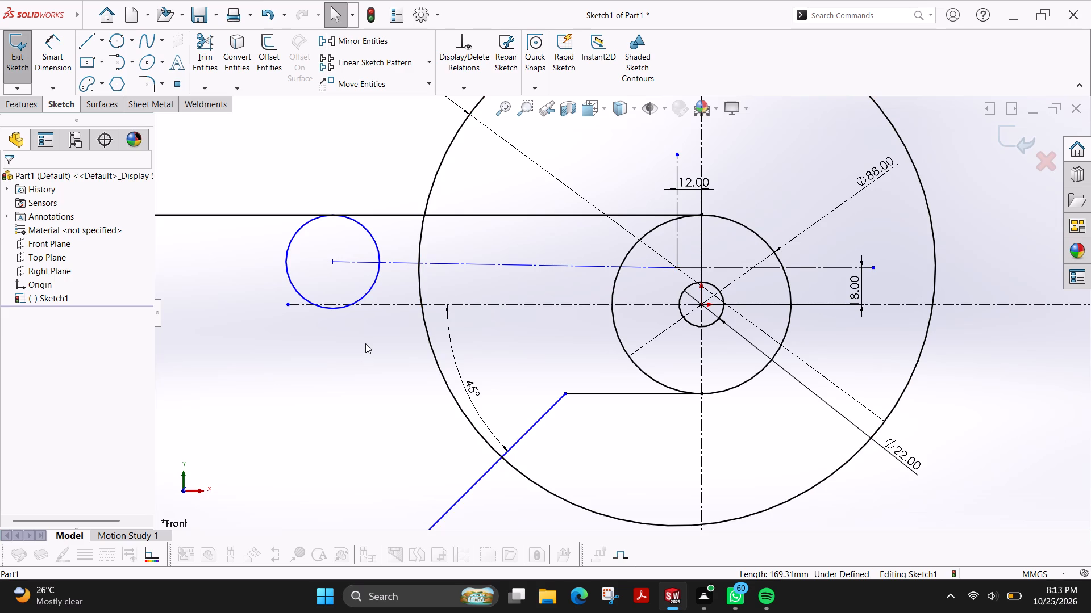
Sketch a perimeter circle tangent to the upper side of the 45° line near the 254 mm circle, with a 23 mm radius.
click(114, 47)
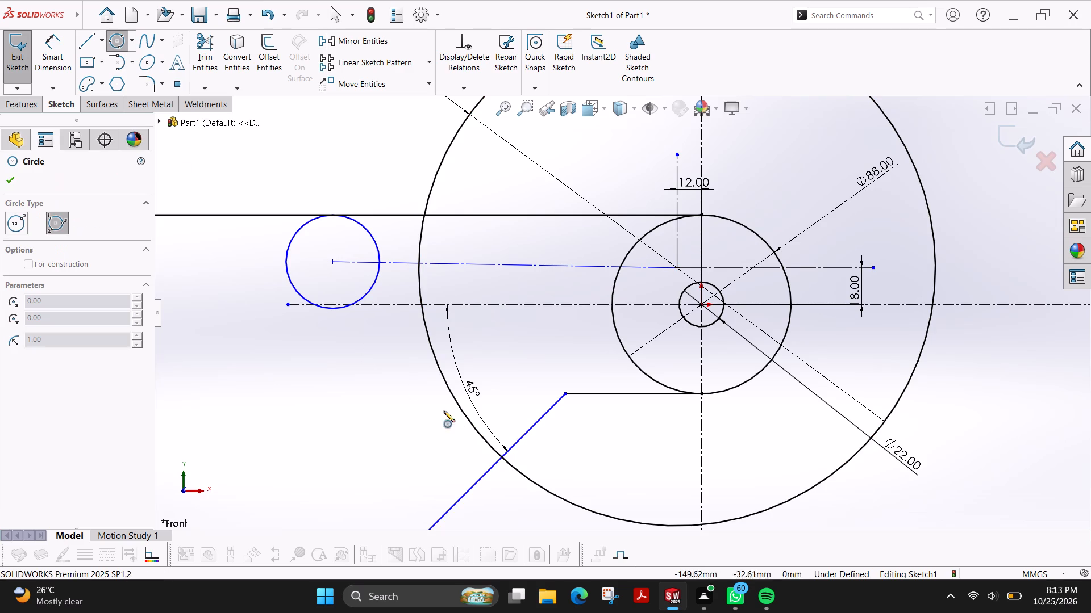
click(473, 485)
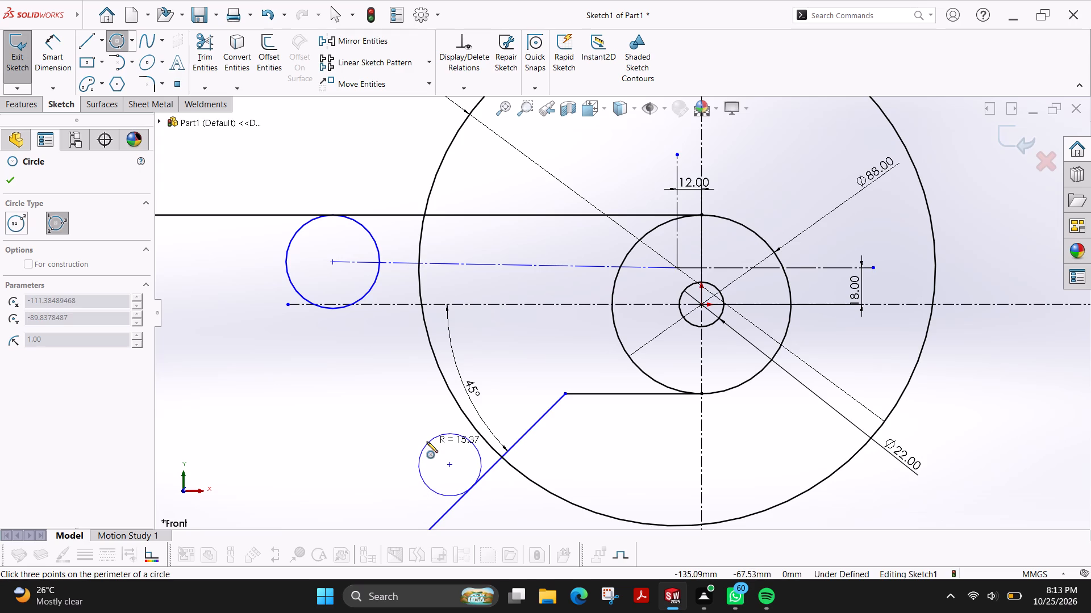
click(416, 433)
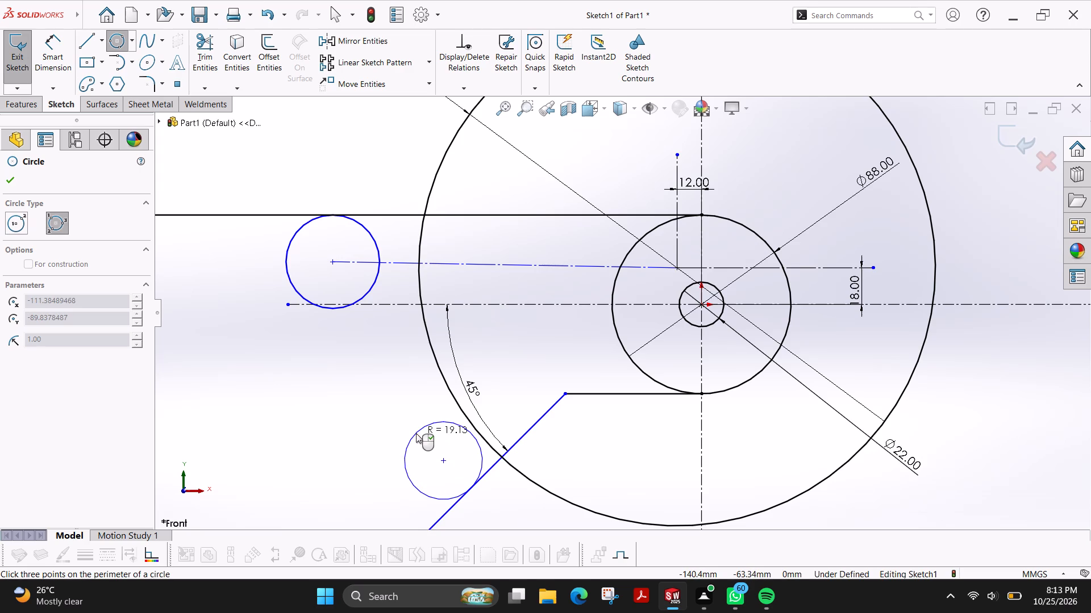
click(416, 430)
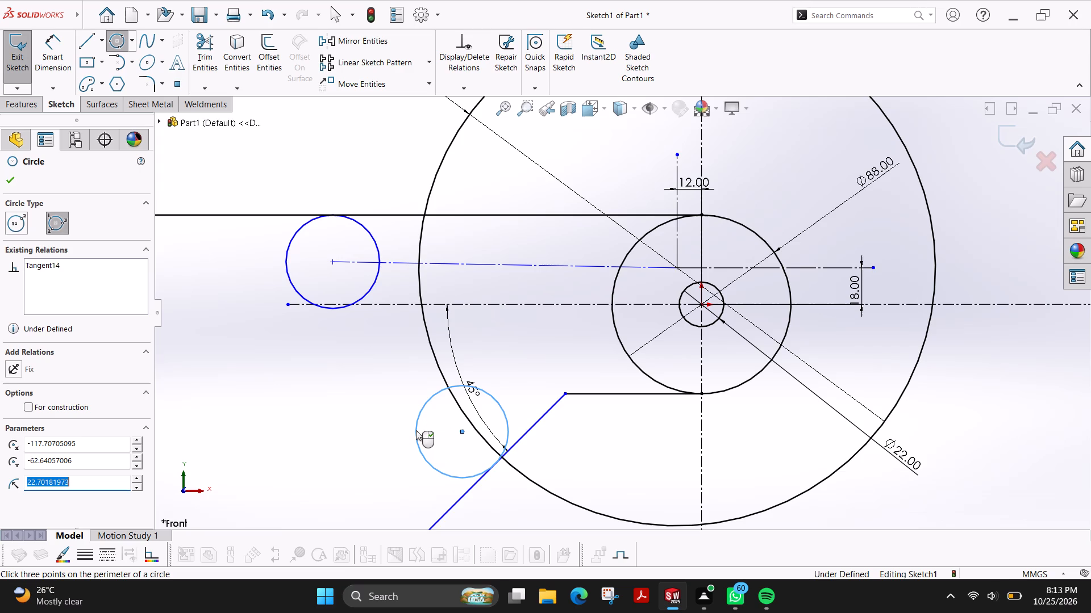
text(23)
key(Return)
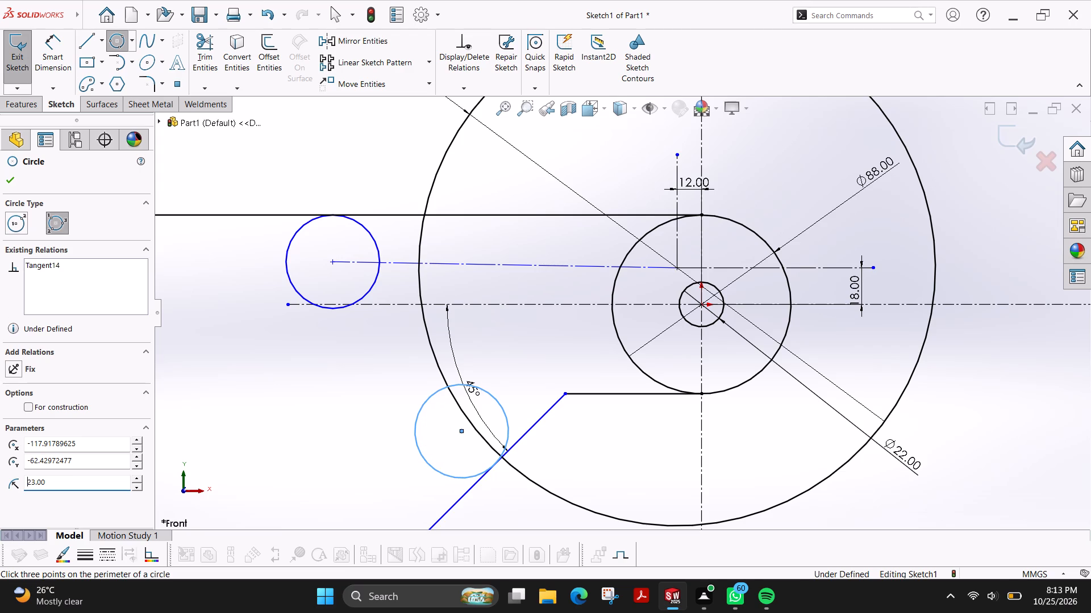
click(15, 179)
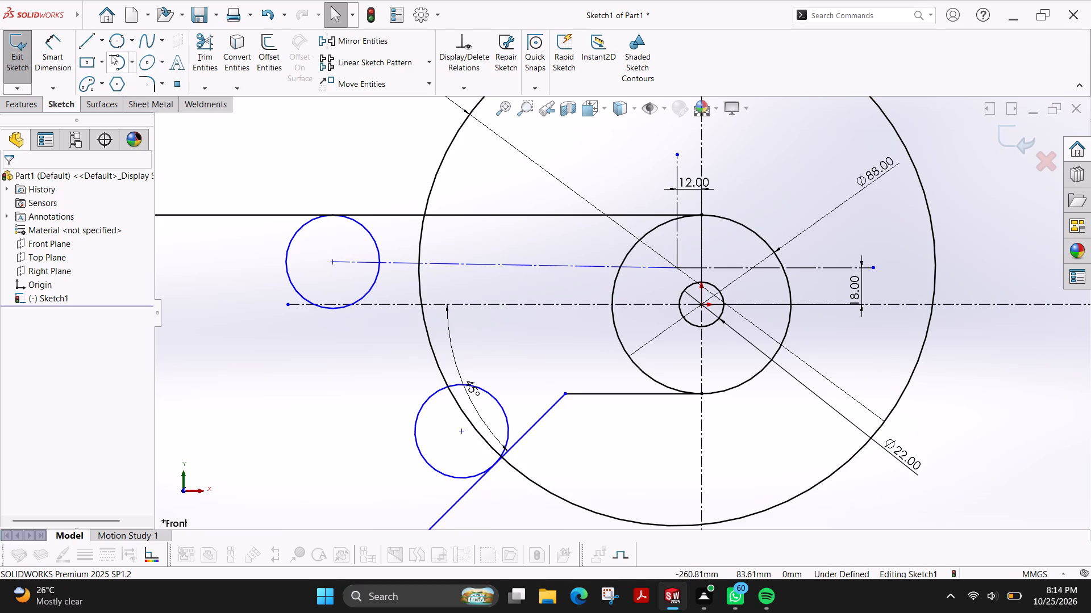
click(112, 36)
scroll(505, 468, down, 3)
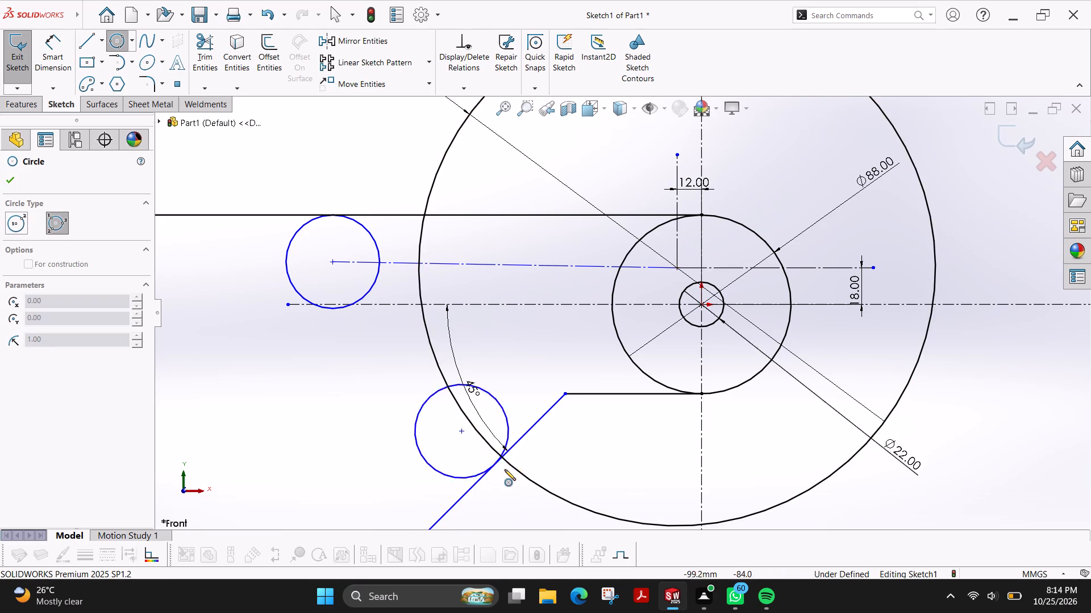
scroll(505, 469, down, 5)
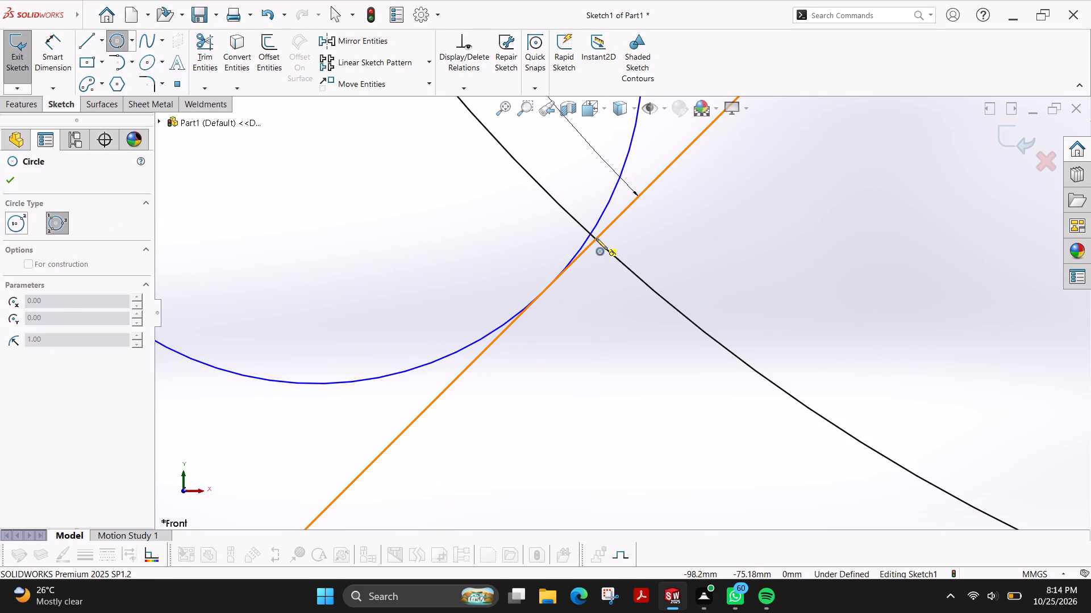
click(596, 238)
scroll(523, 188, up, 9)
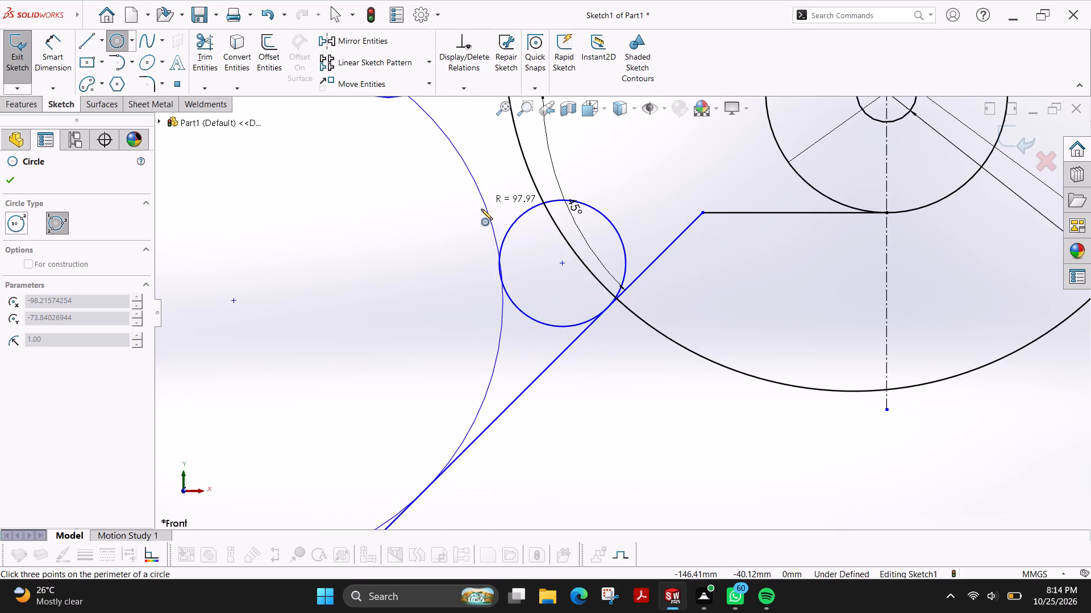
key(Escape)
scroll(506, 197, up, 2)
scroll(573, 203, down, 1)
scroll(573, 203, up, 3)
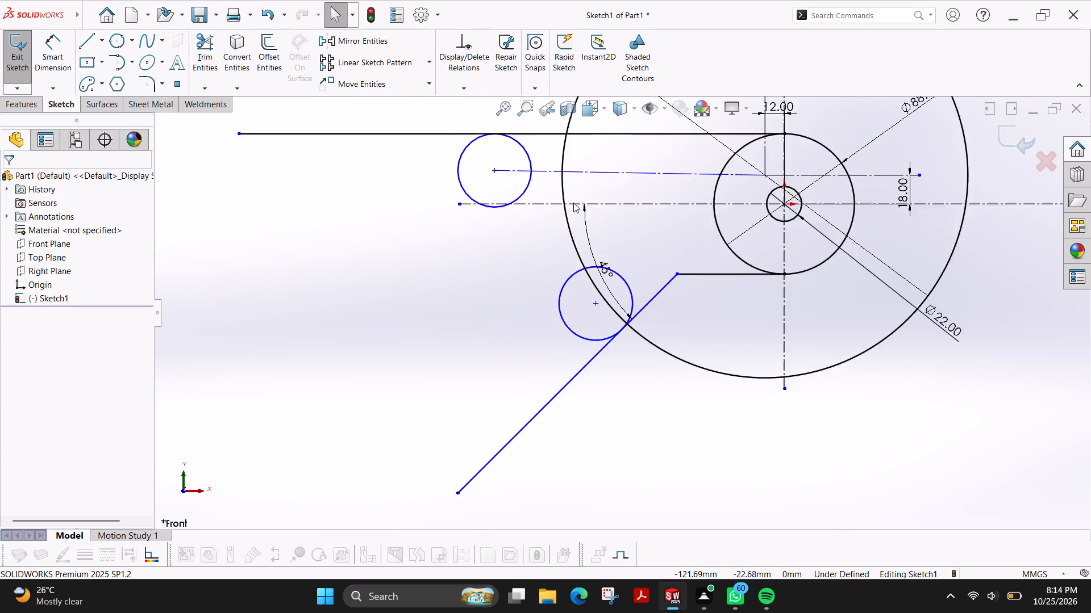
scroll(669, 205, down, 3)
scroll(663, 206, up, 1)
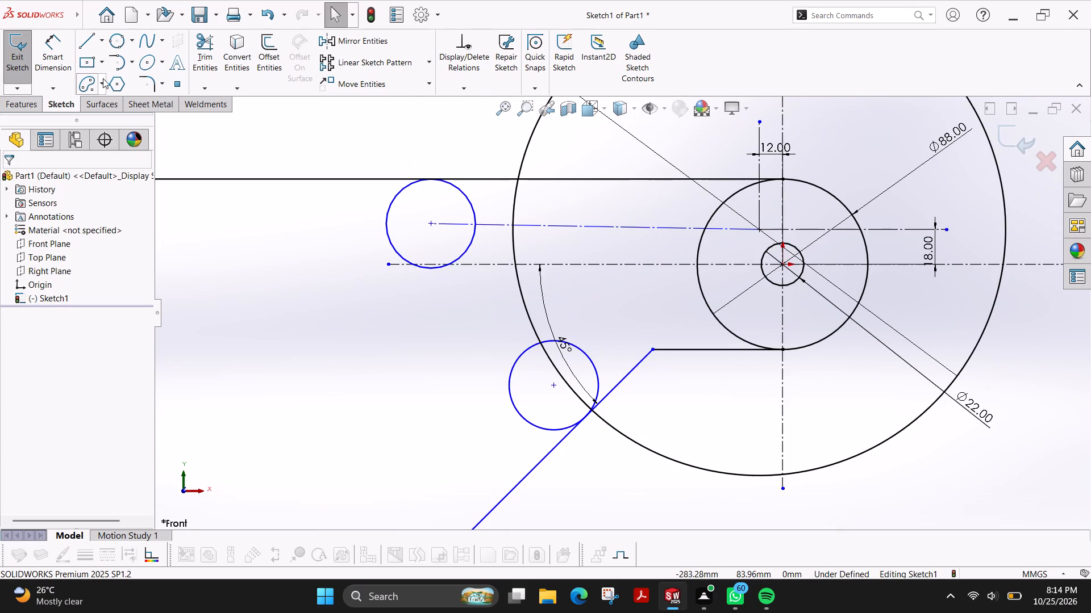
Draw a construction line about 133 mm long from the 254 mm circle's centre to the centre of the lower 23 mm radius circle.
click(81, 39)
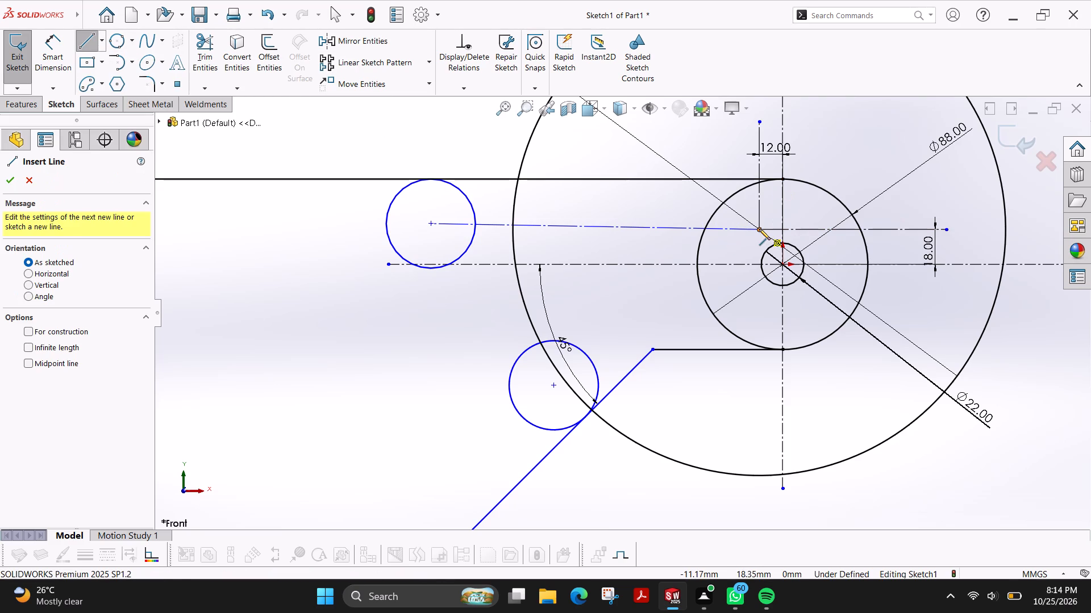
click(759, 229)
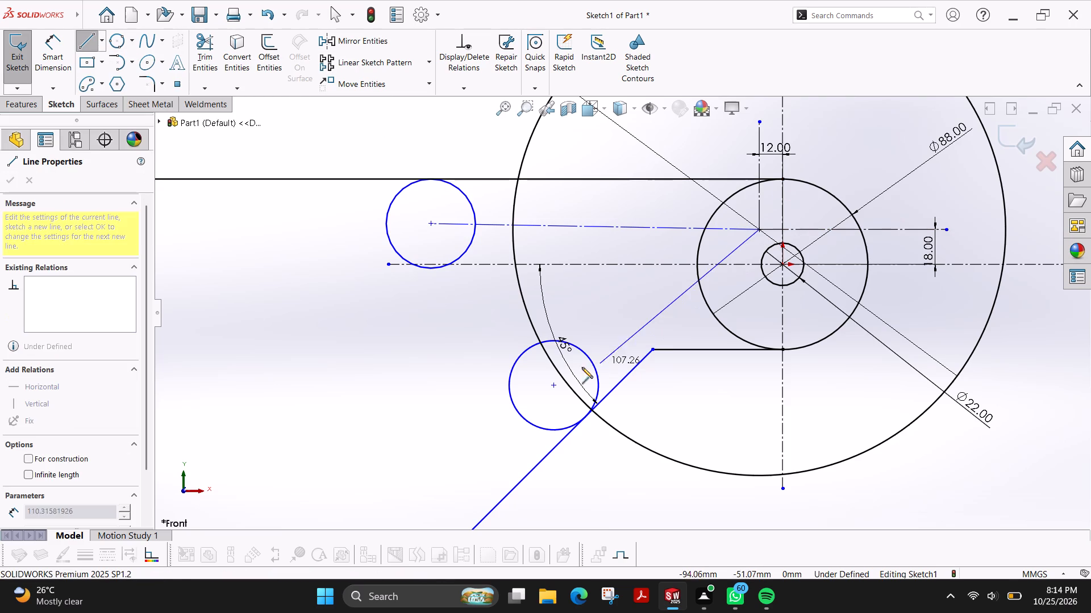
click(553, 387)
key(Escape)
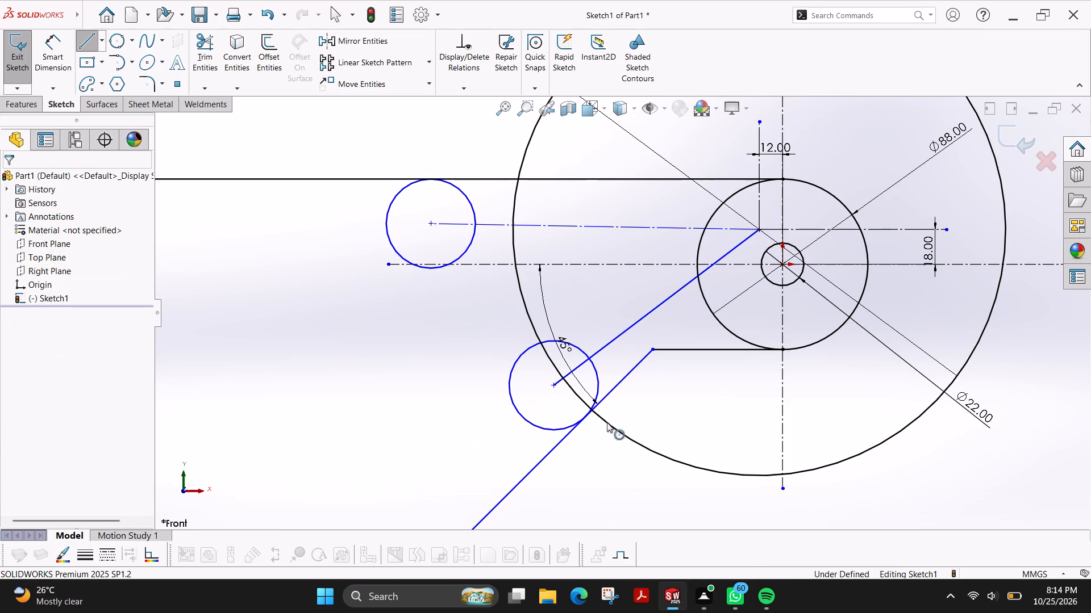
click(651, 317)
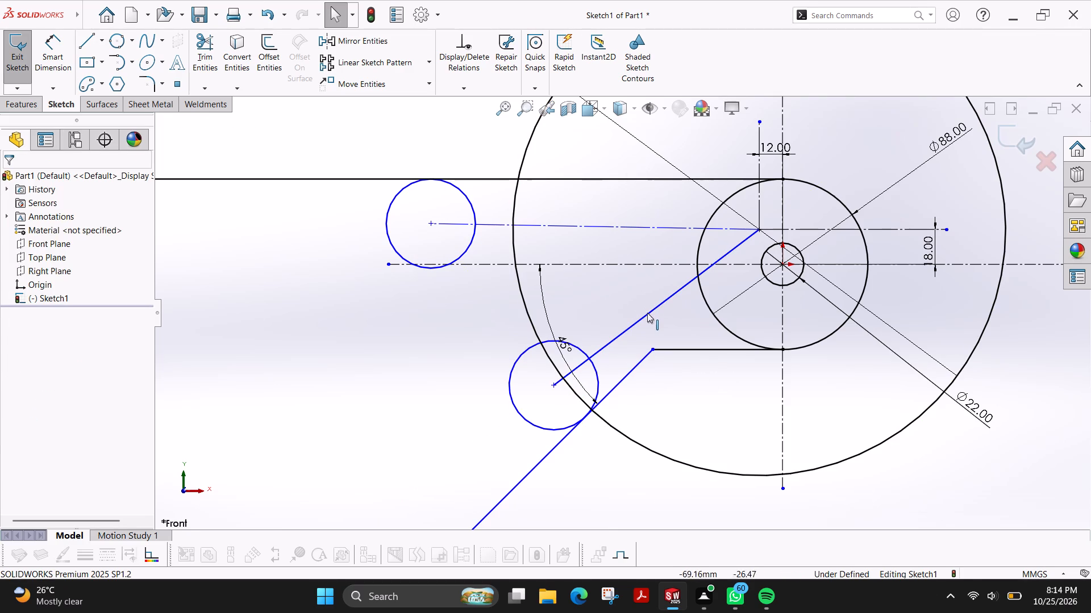
click(647, 312)
click(60, 393)
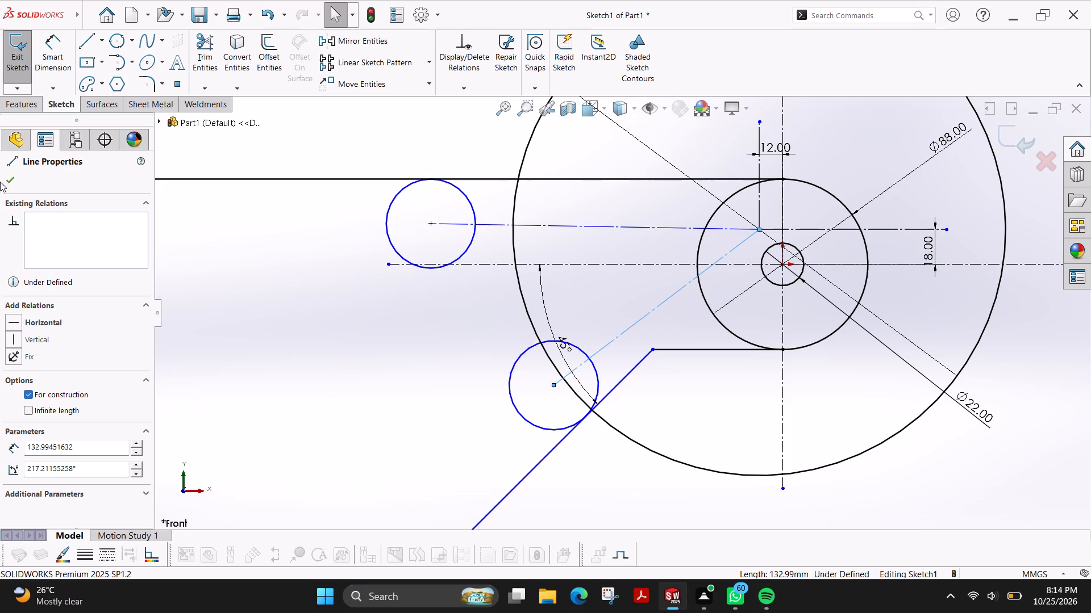
click(13, 179)
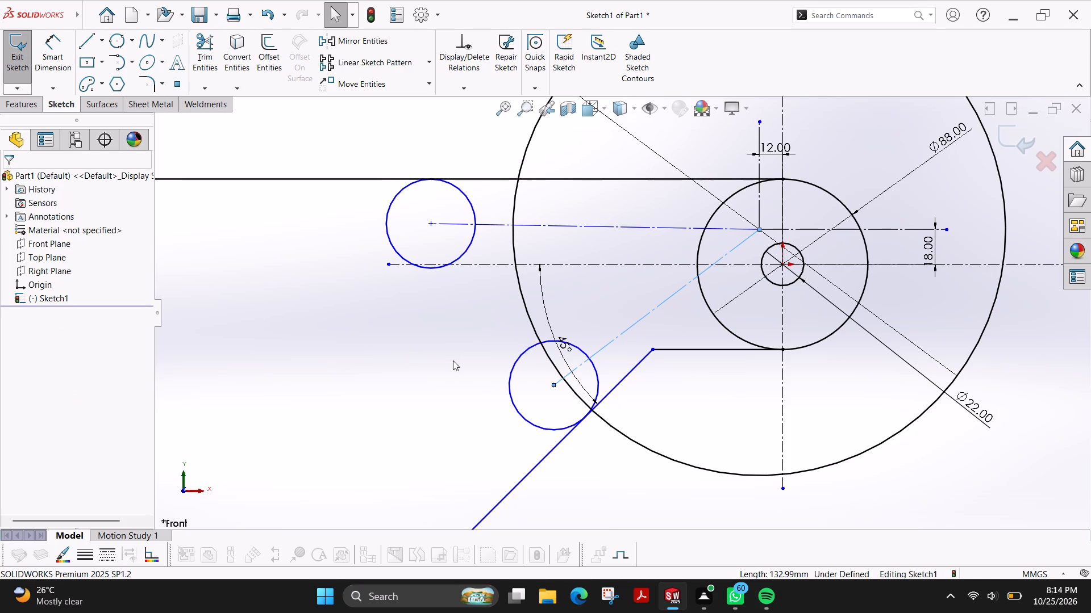
key(Escape)
key(Escape)
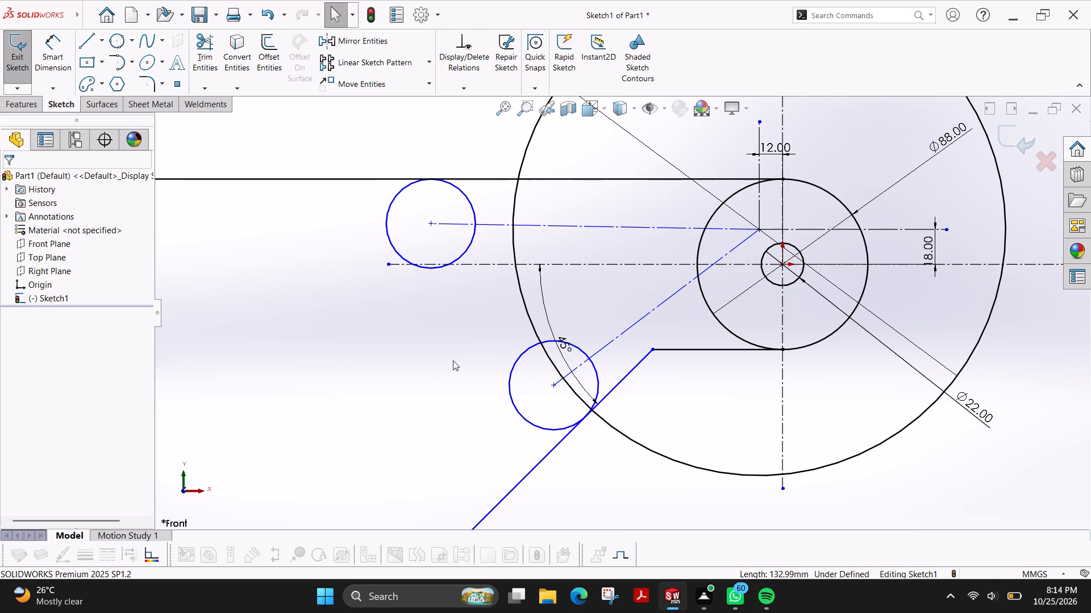
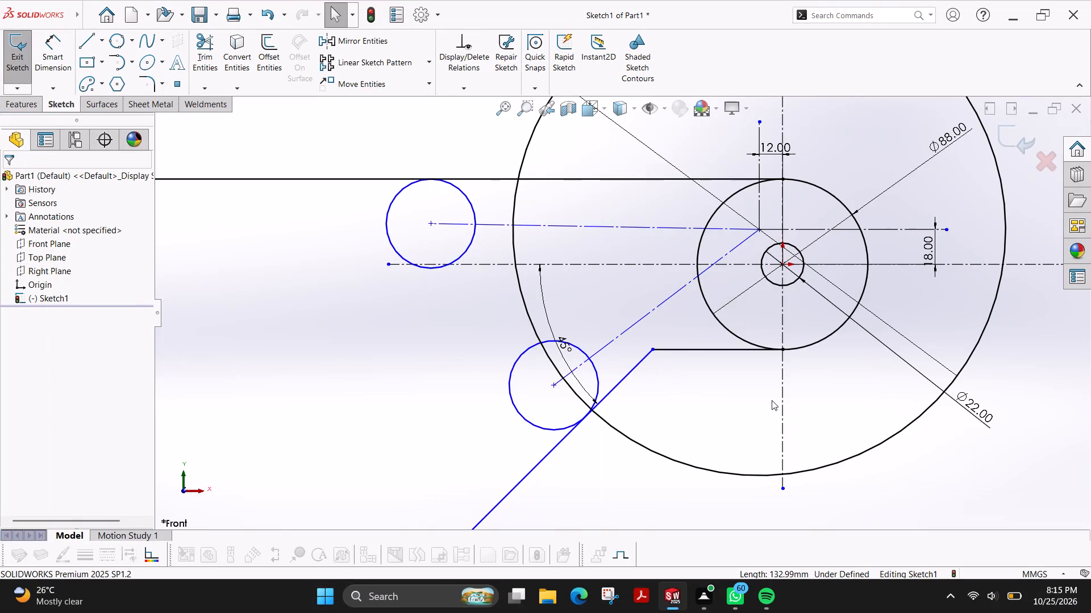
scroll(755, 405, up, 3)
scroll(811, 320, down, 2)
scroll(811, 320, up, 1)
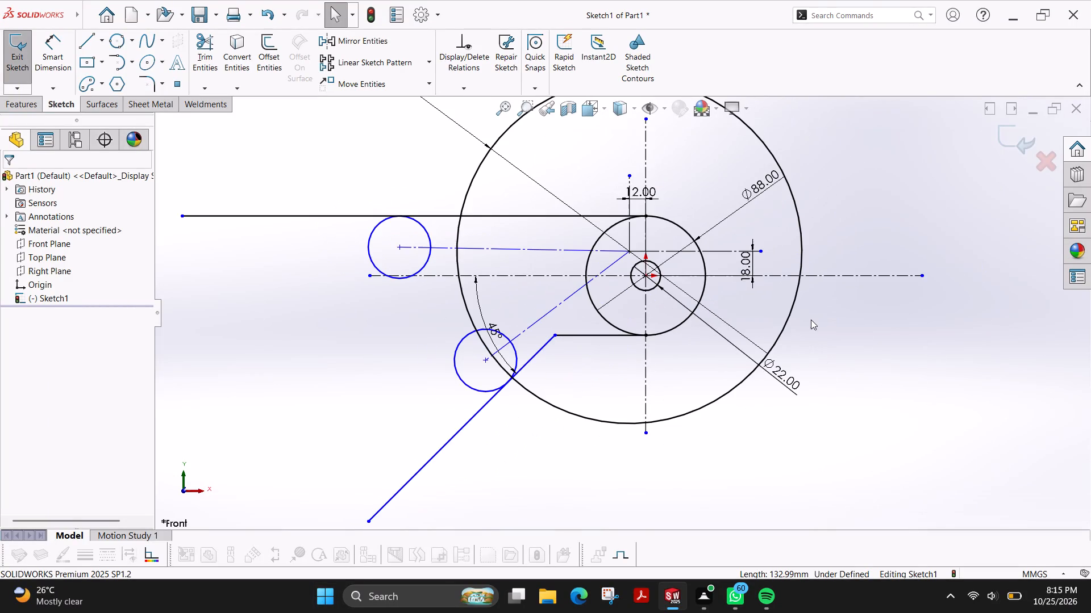
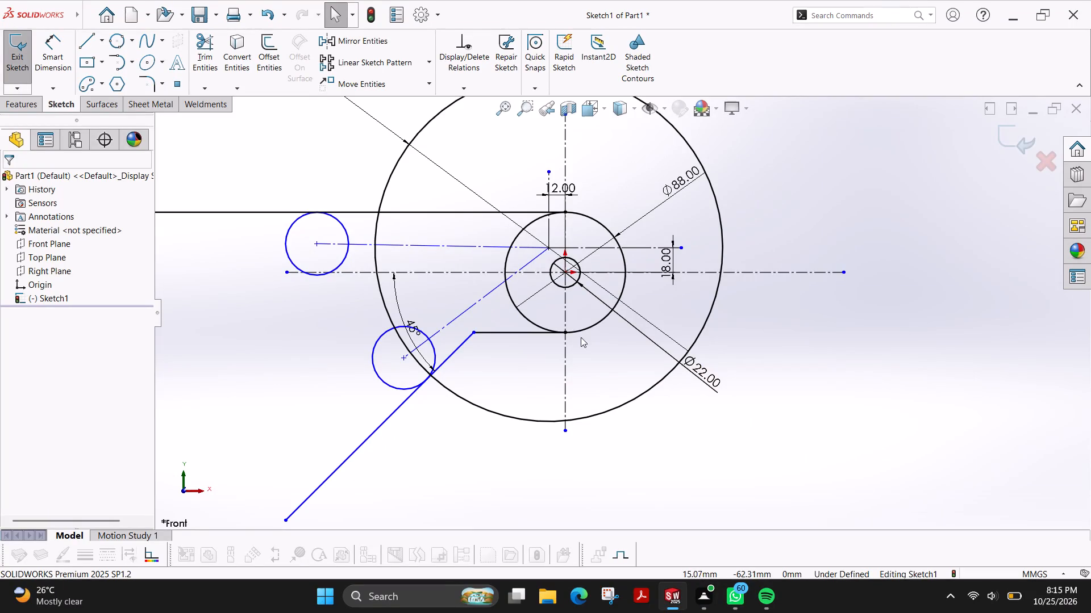
Dimension the corner where the lower horizontal line meets the 45° line at 52 mm from the vertical centerline.
scroll(553, 316, down, 2)
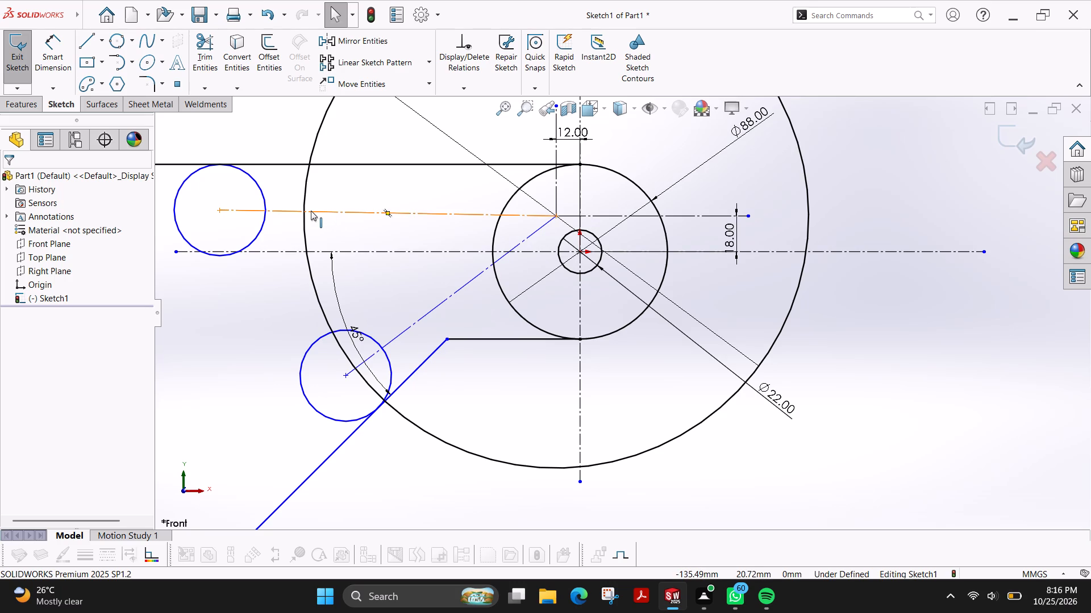
scroll(368, 258, up, 1)
scroll(438, 216, up, 1)
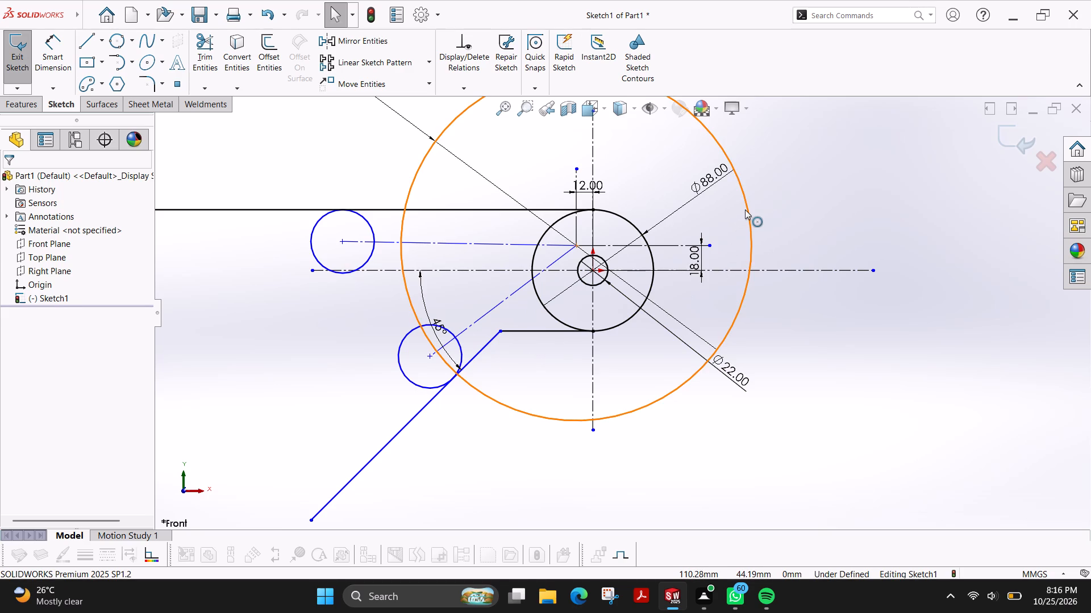
scroll(743, 212, down, 2)
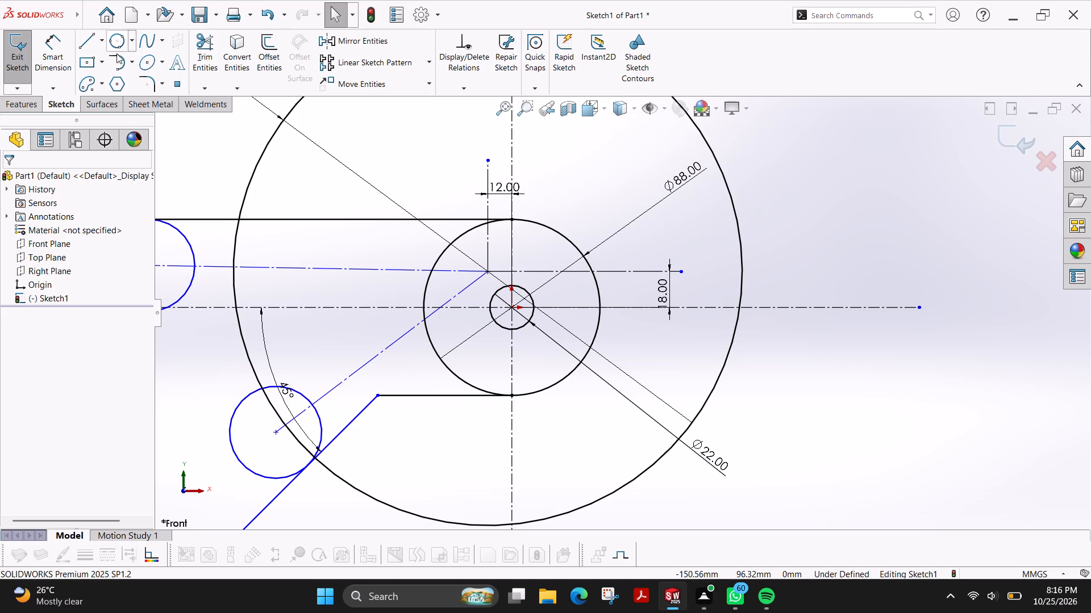
click(47, 58)
click(513, 374)
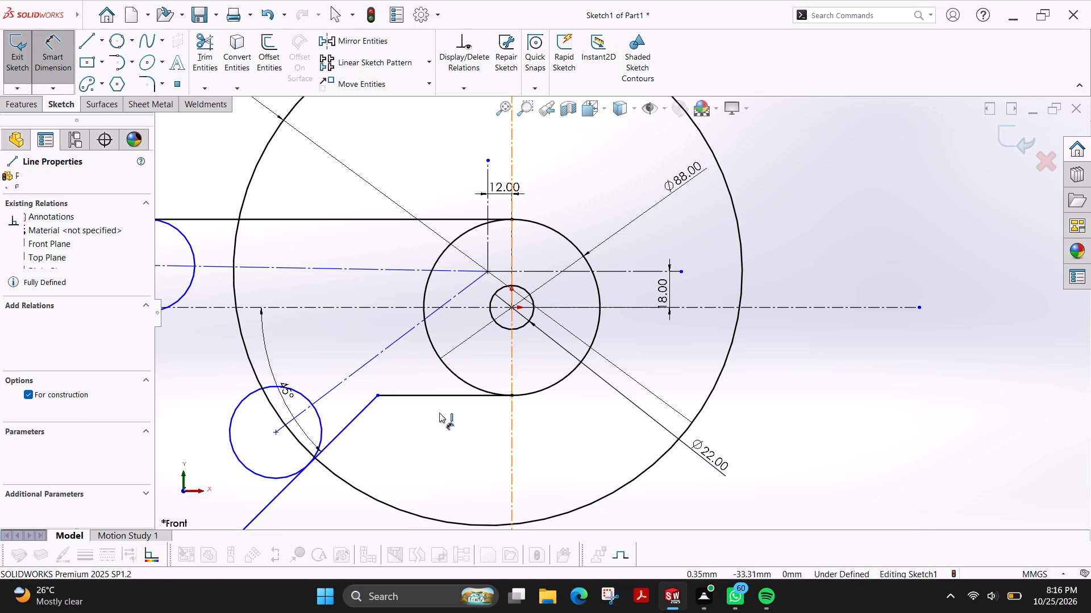
click(377, 396)
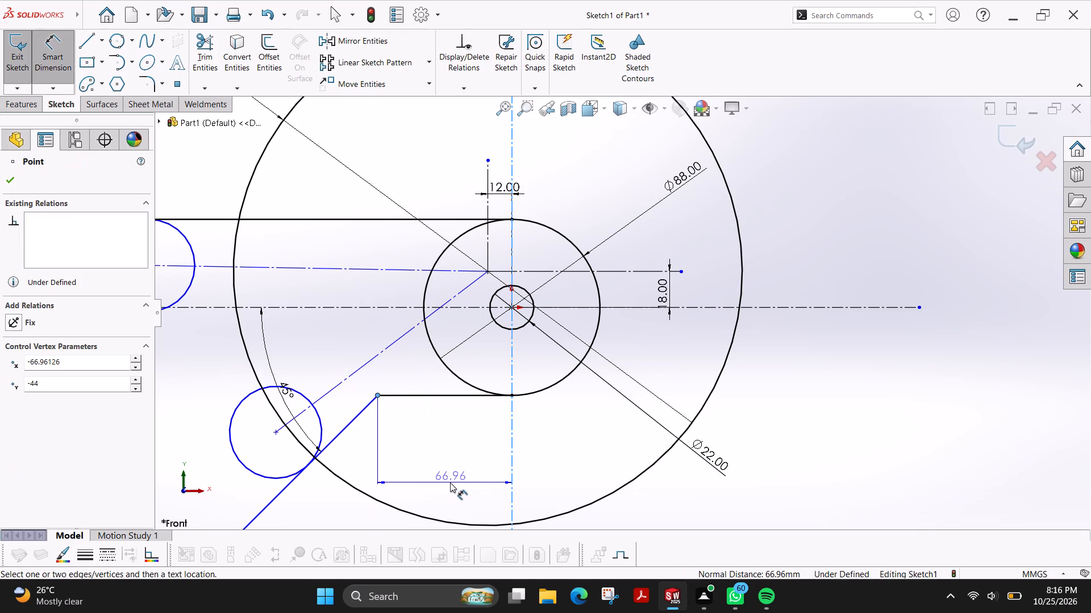
click(450, 482)
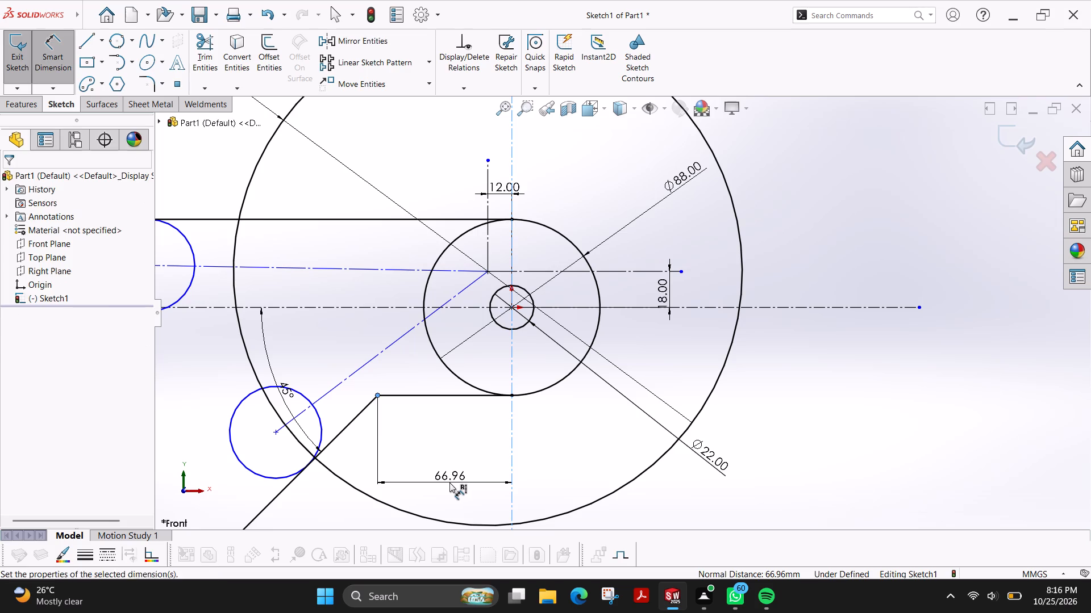
text(52)
key(Return)
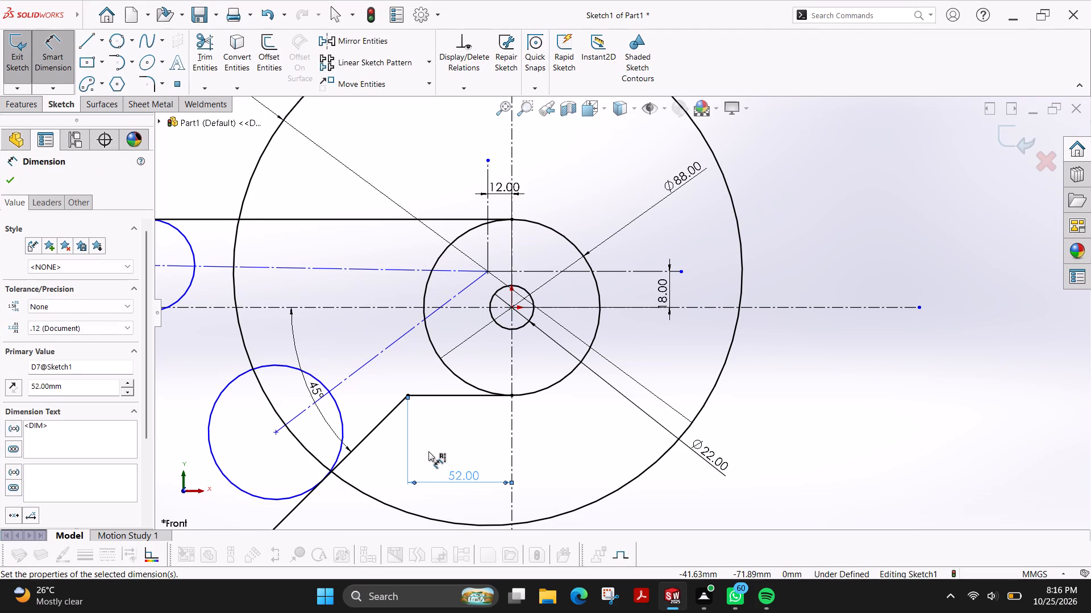
key(ctrl+z)
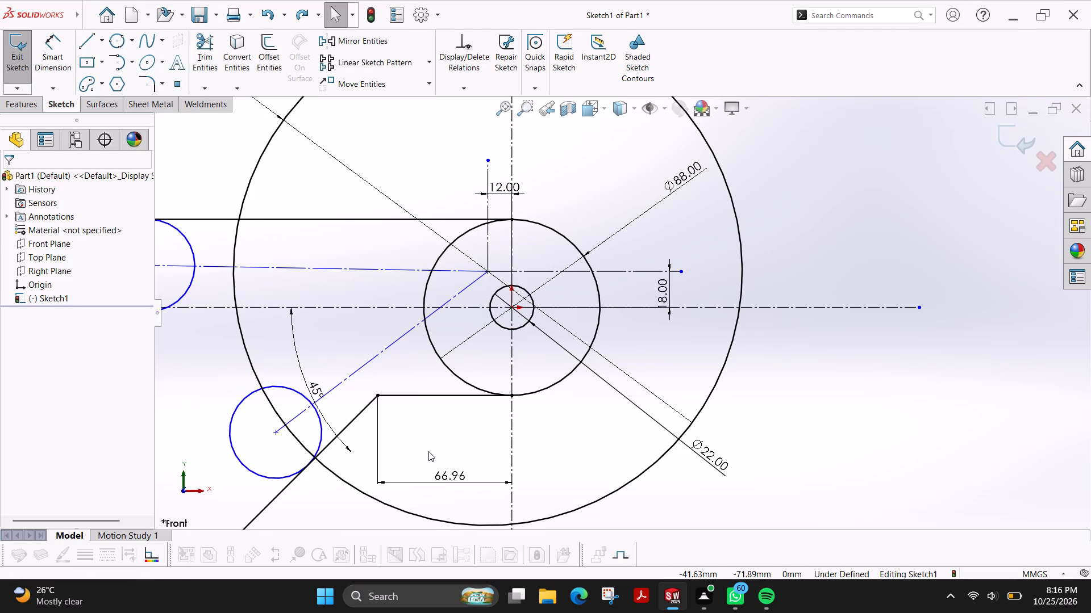
key(ctrl+y)
Dimension the lower small circle, tangent to the 45° line, with a diameter of 46 mm.
scroll(422, 451, up, 1)
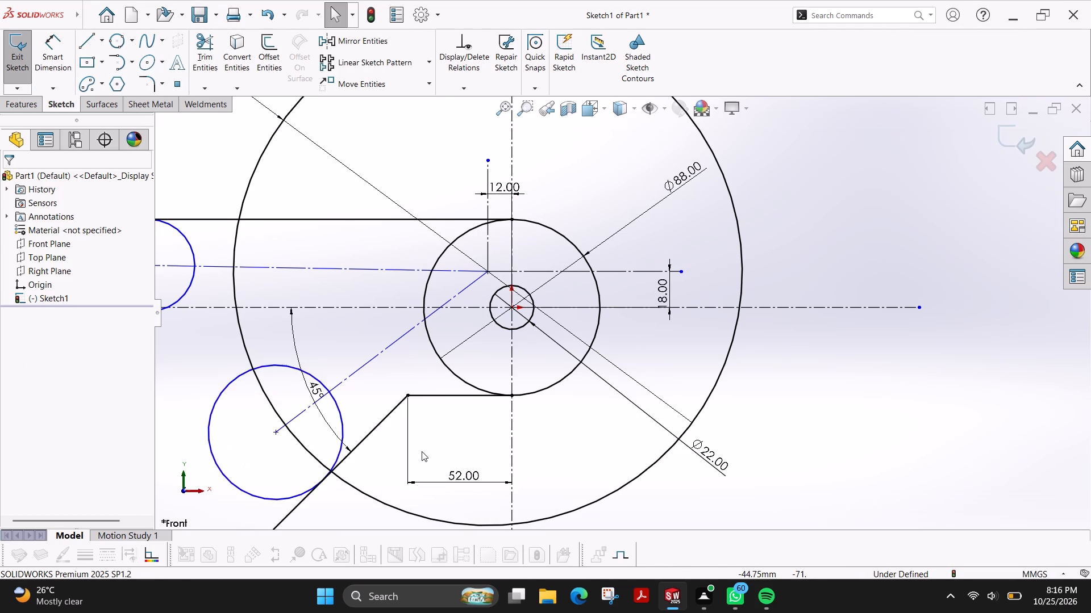
scroll(422, 451, up, 2)
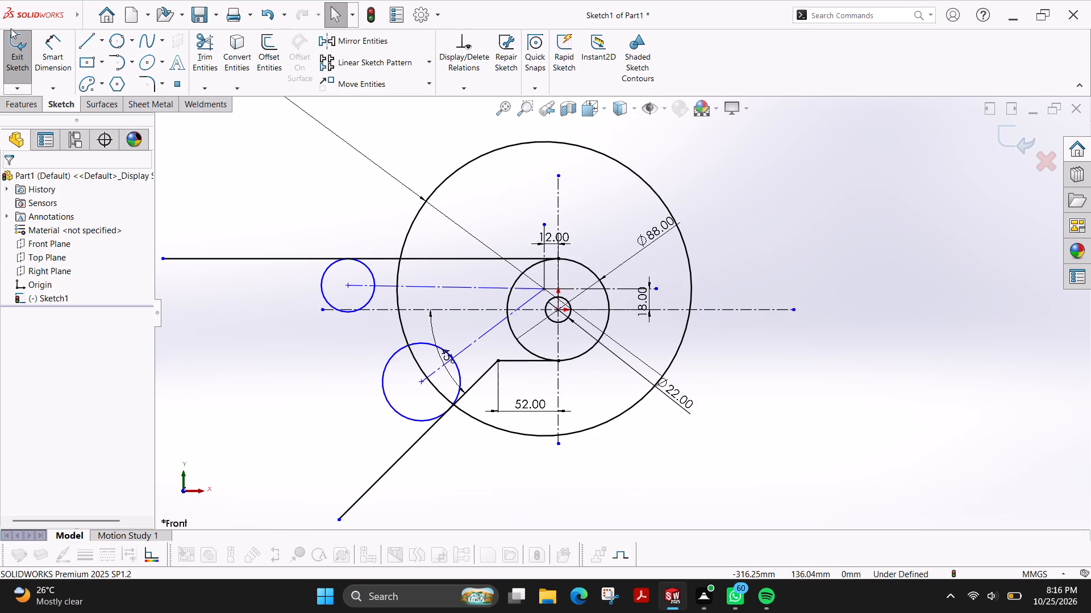
click(62, 64)
click(394, 411)
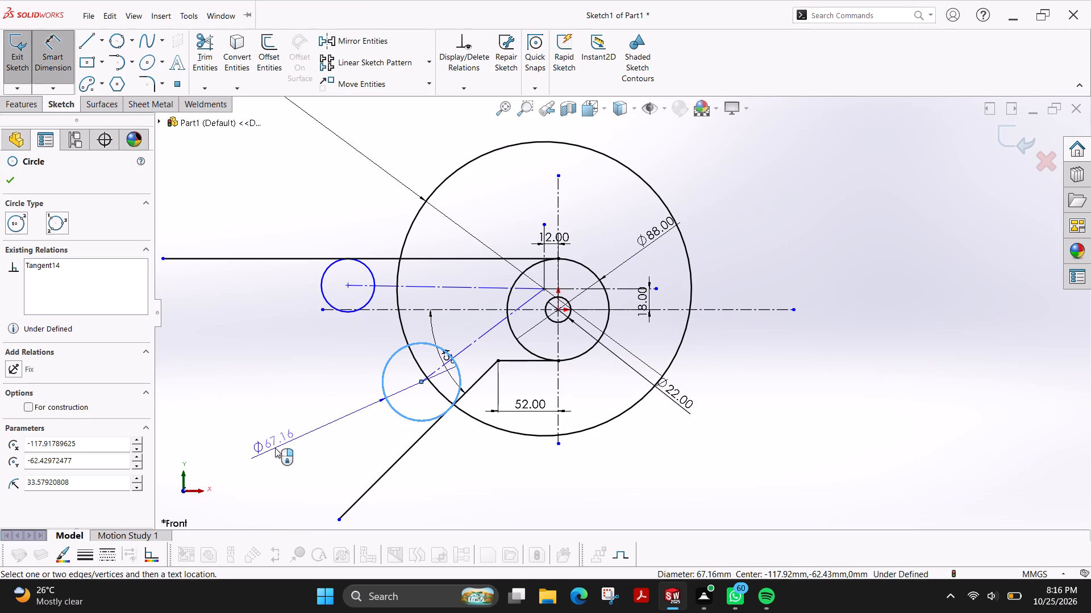
click(275, 448)
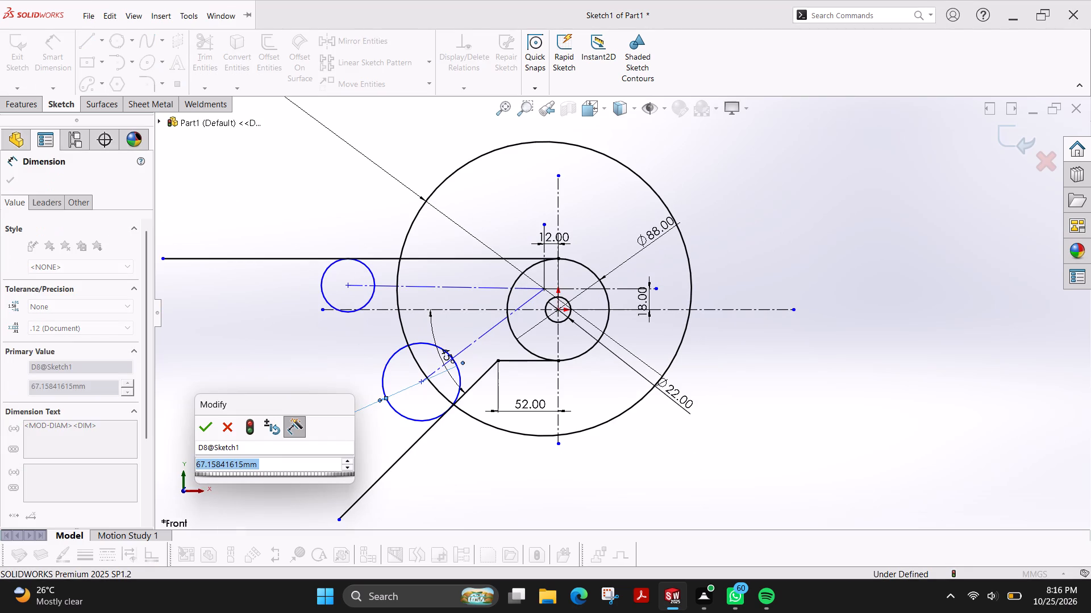
key(4)
key(6)
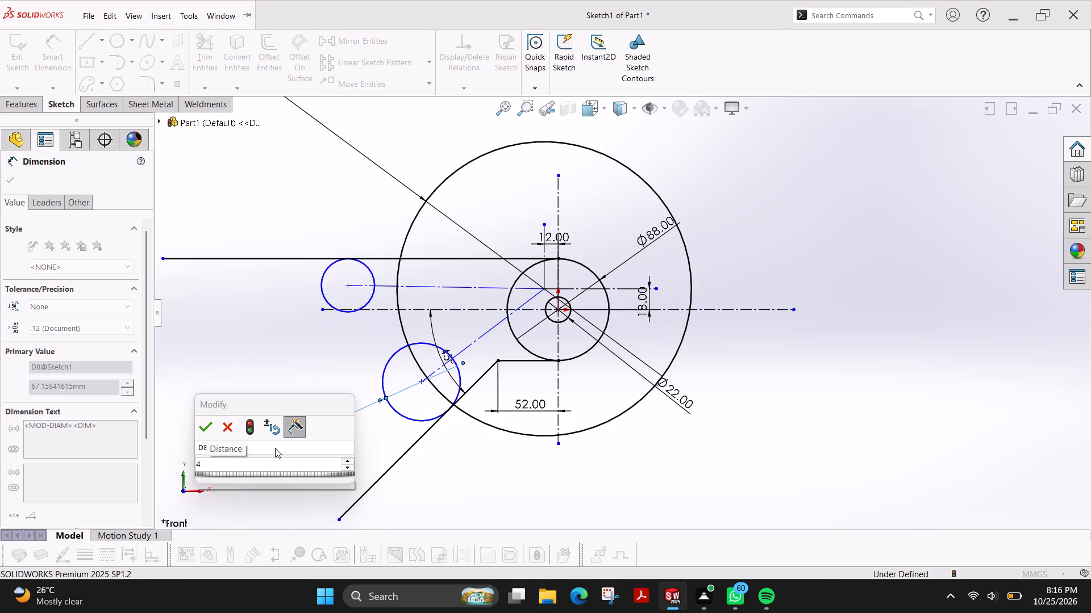
key(Return)
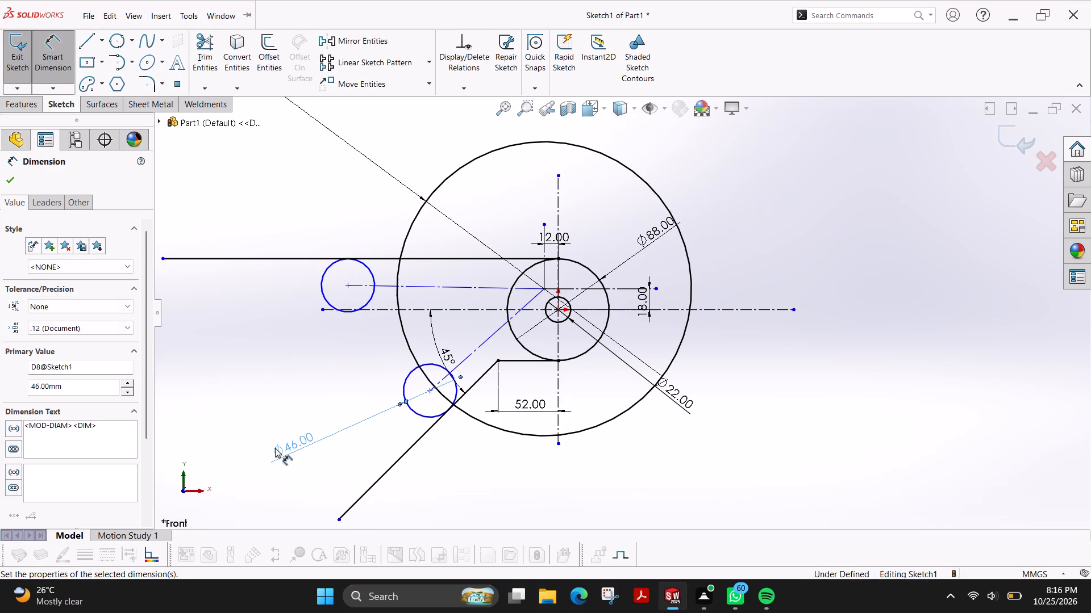
Sketch a vertical line about 113 mm long through the 88 mm circle, to the right of the origin.
scroll(569, 359, down, 3)
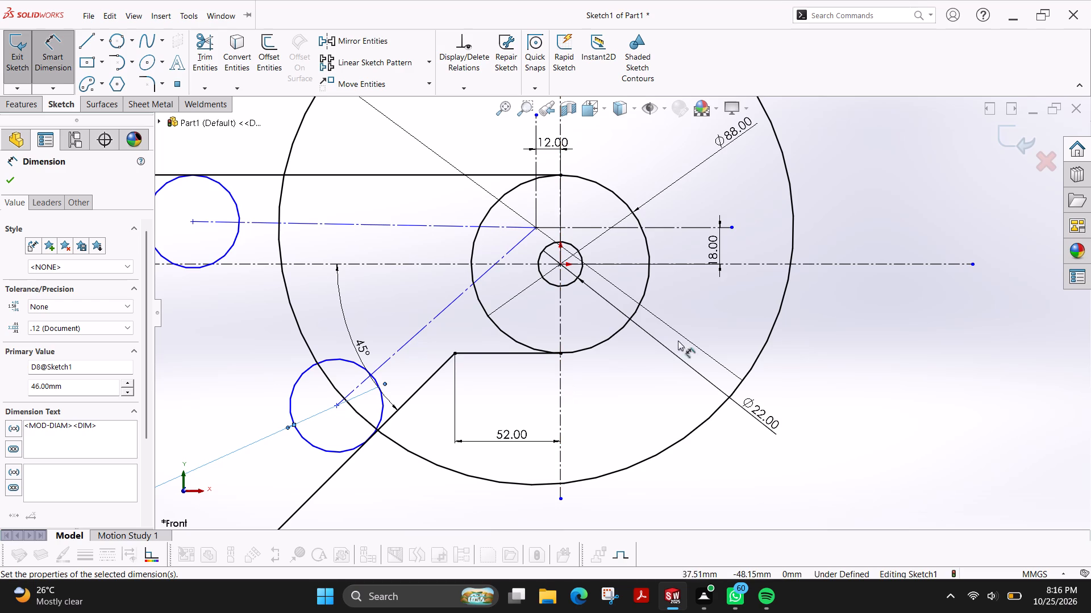
click(88, 41)
click(610, 153)
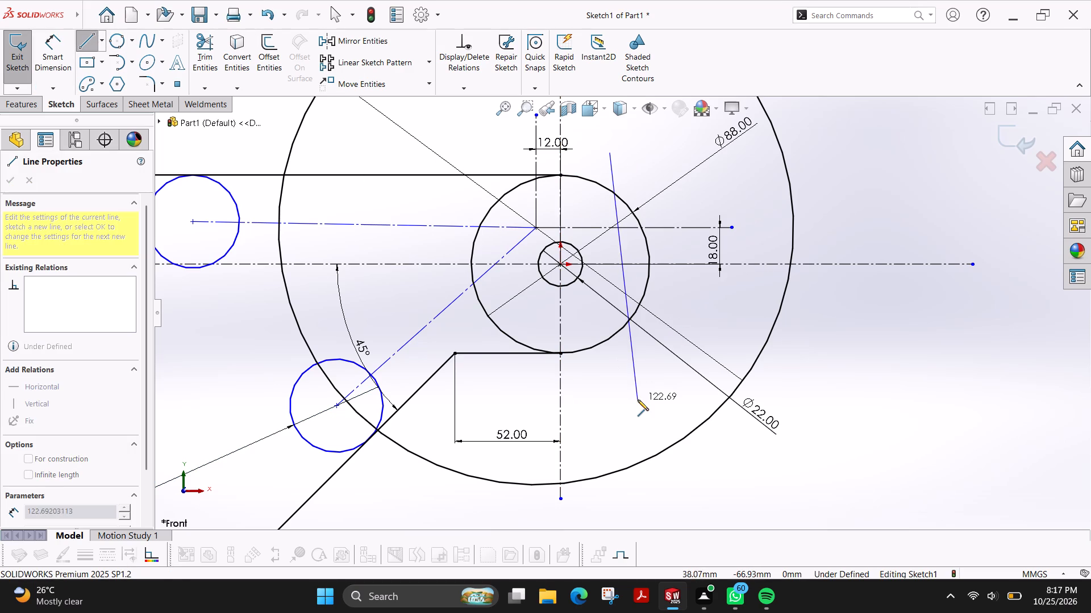
click(612, 381)
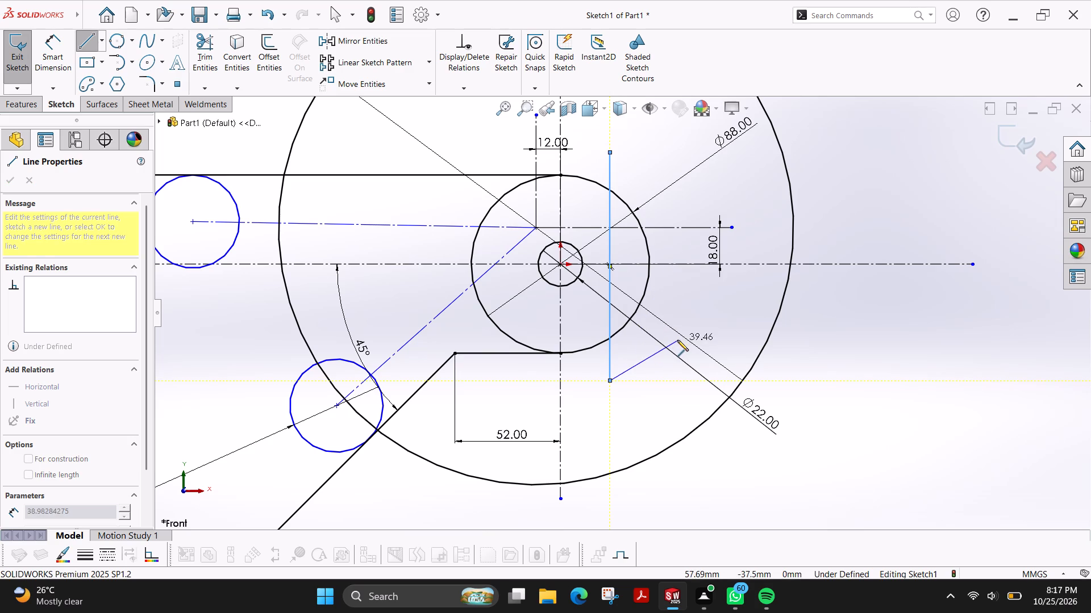
key(Escape)
Dimension the new vertical line at 35 mm from the vertical centerline.
drag(49, 60, 54, 69)
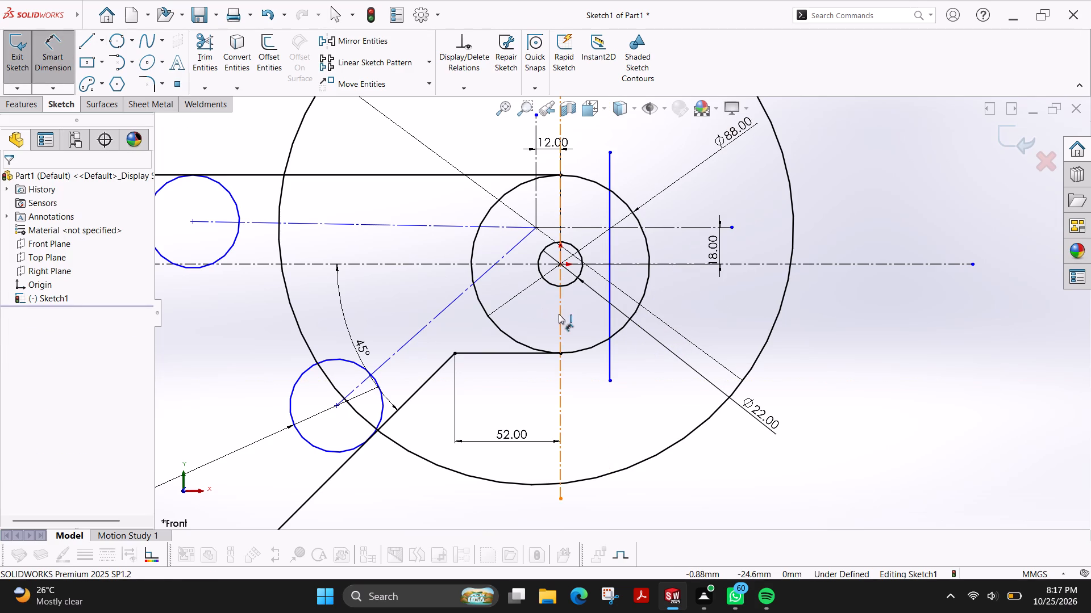
click(559, 314)
click(610, 357)
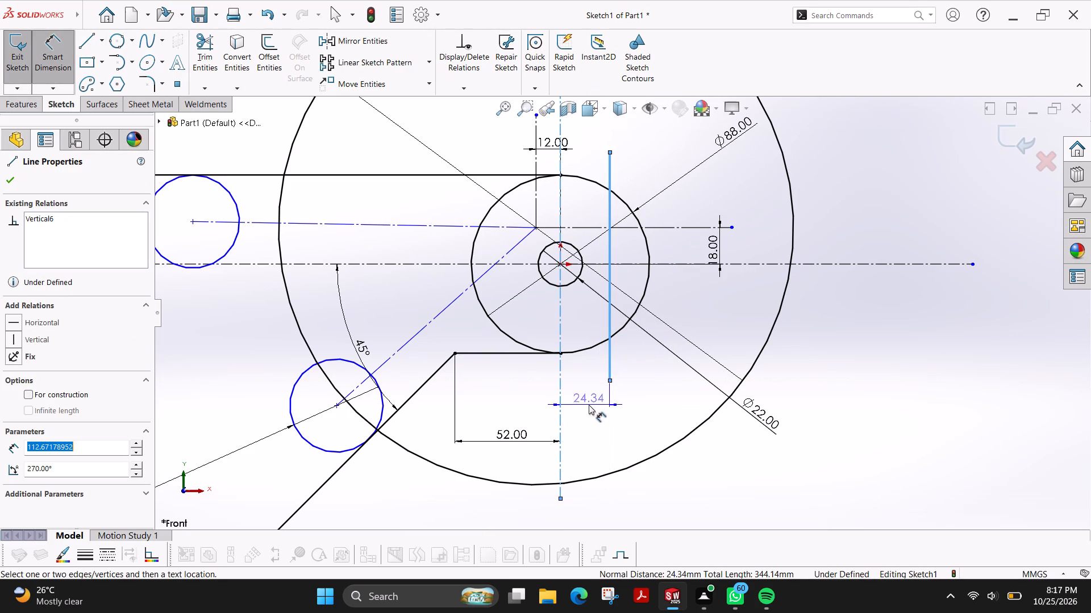
click(588, 405)
text(35)
key(Return)
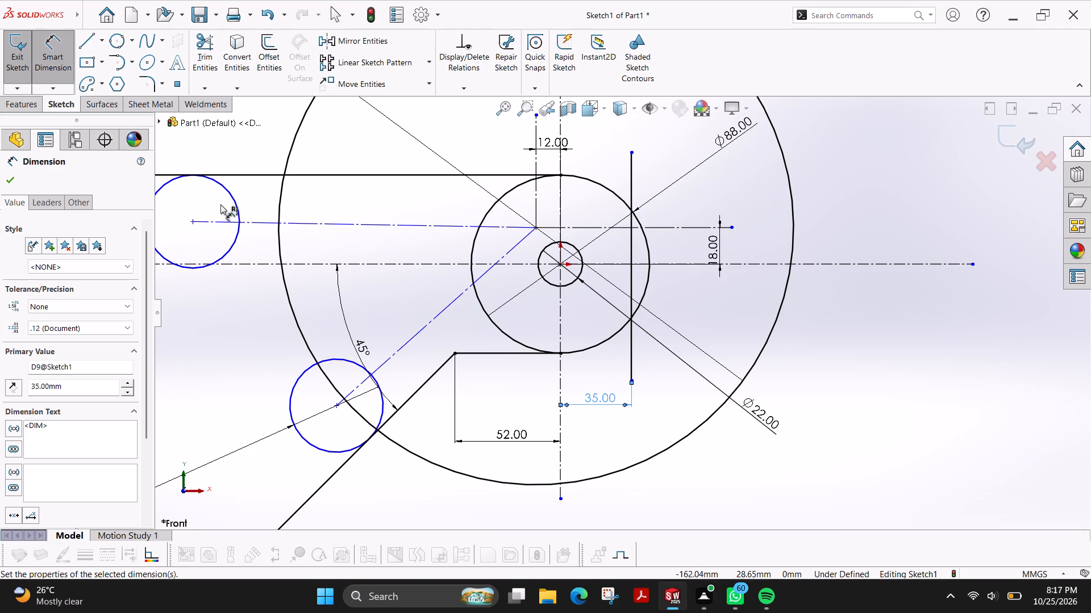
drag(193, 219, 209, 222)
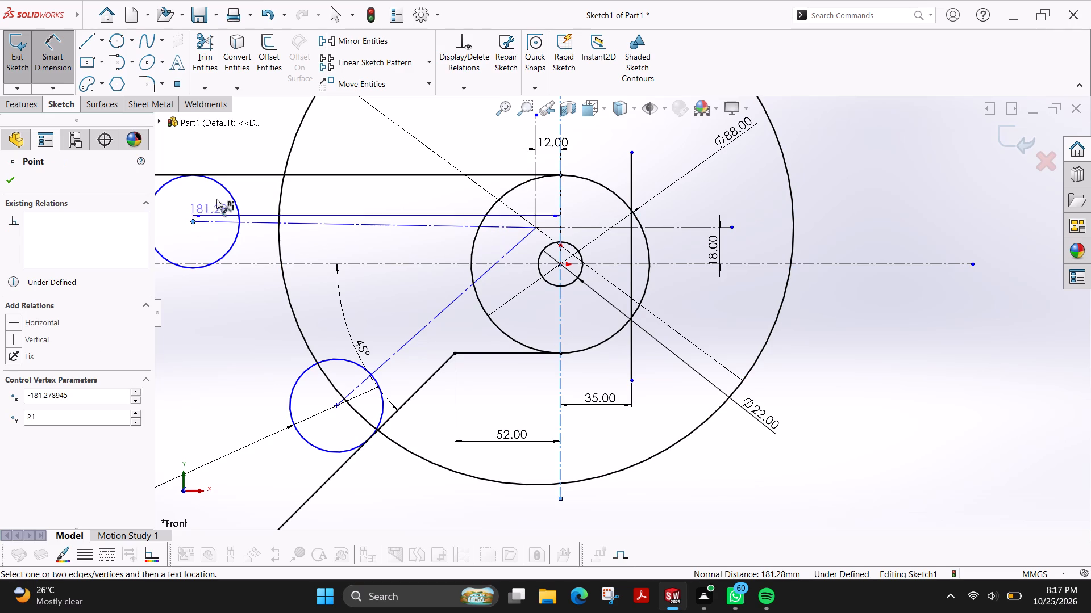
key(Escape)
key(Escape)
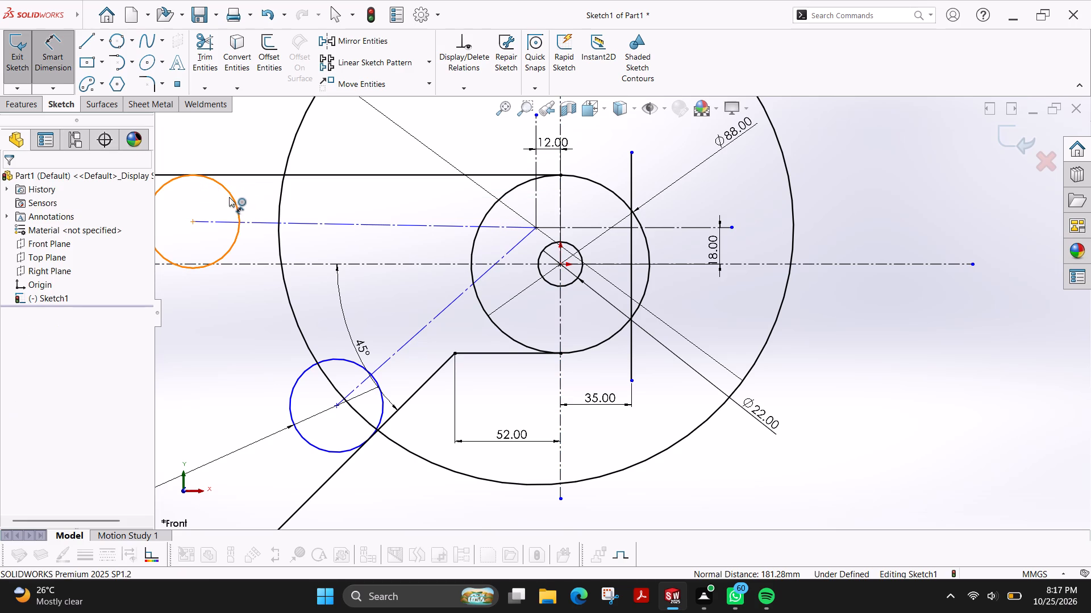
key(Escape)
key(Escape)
Move the centres of the upper and lower small circles onto the large circle so they are coincident with it.
drag(191, 219, 221, 222)
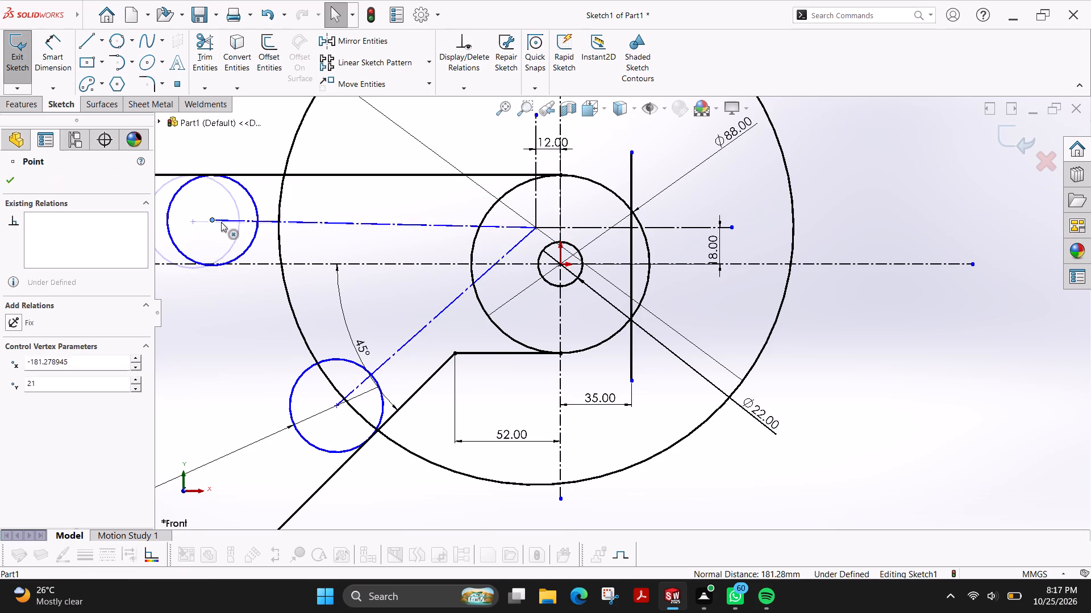
drag(221, 222, 281, 224)
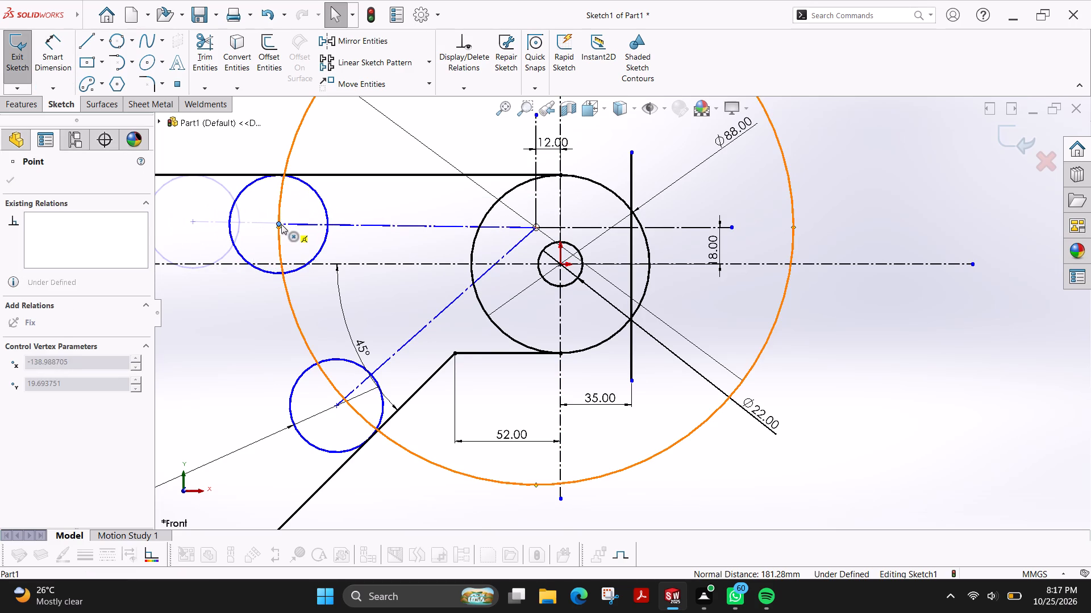
drag(281, 224, 284, 216)
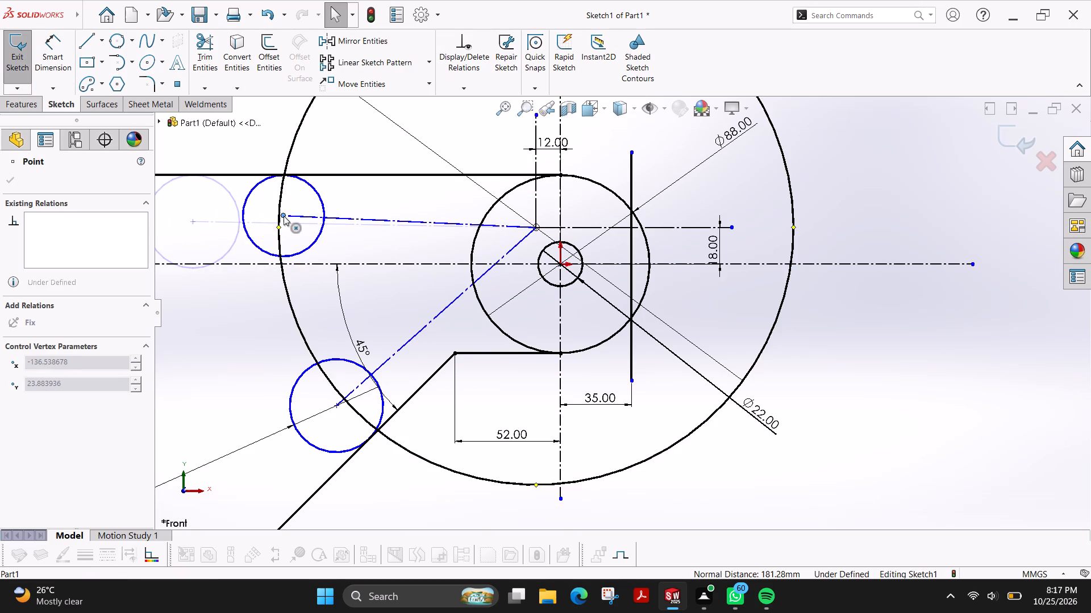
drag(284, 216, 280, 216)
drag(337, 405, 340, 405)
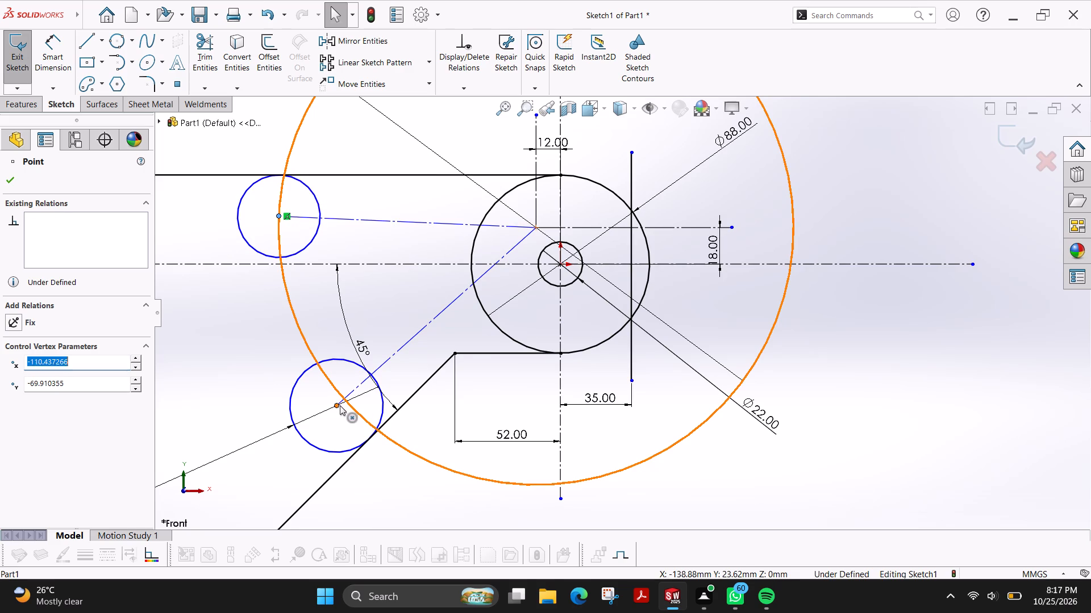
drag(340, 405, 350, 405)
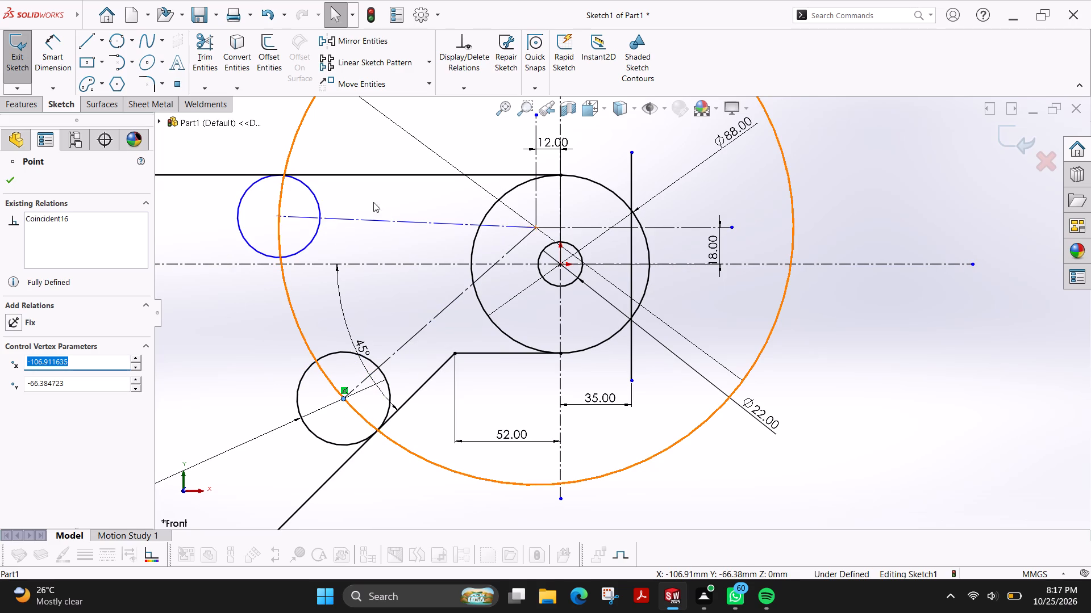
Dimension the upper small circle, tangent to the long horizontal line, with a diameter of 46 mm.
scroll(395, 190, up, 2)
scroll(481, 233, up, 1)
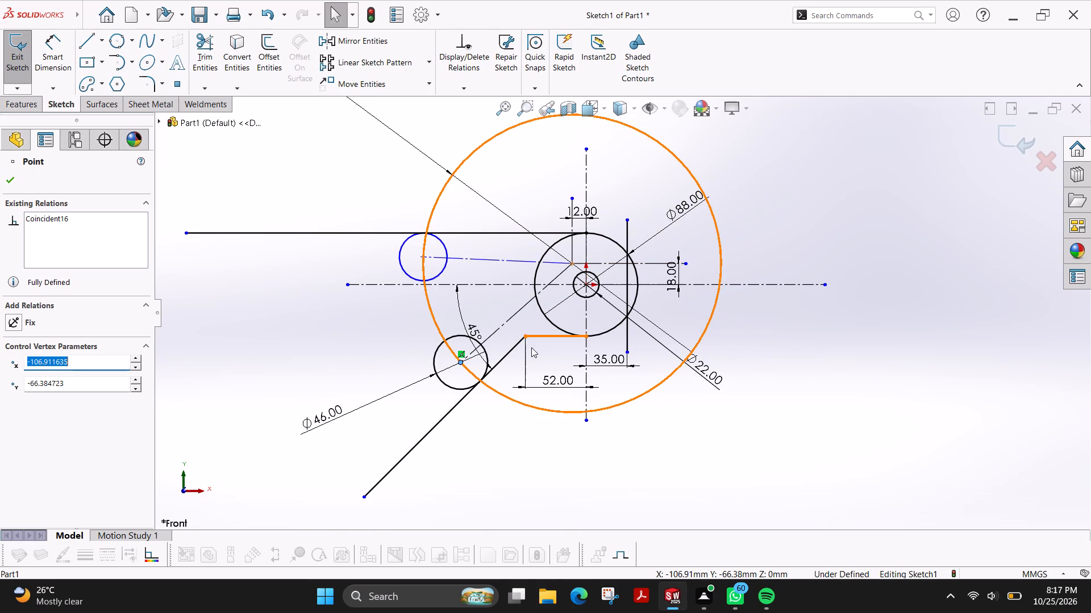
scroll(530, 347, down, 3)
scroll(363, 169, up, 1)
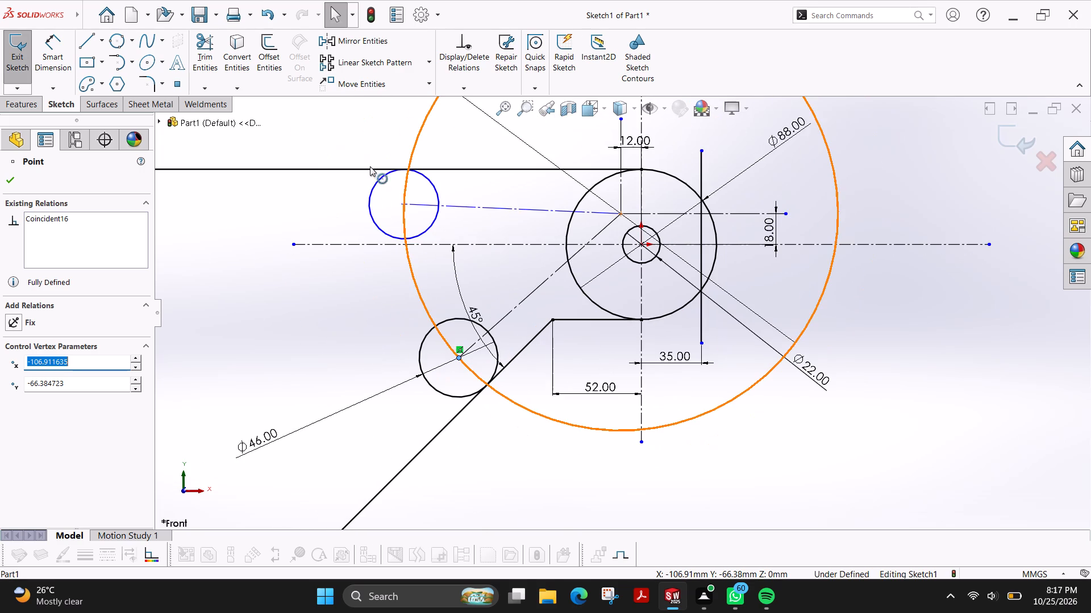
click(40, 55)
click(373, 191)
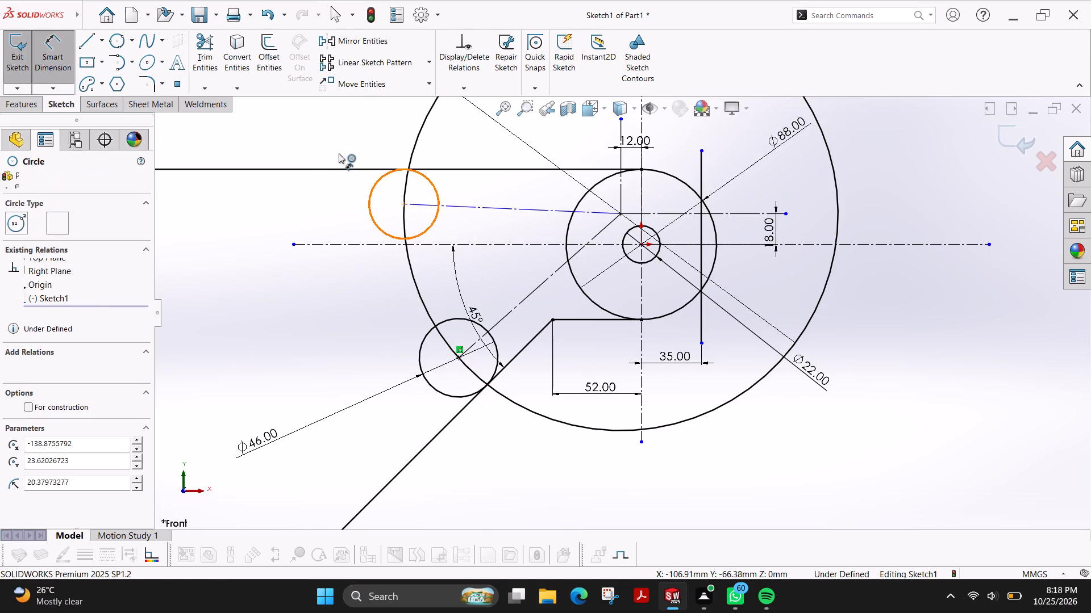
click(325, 133)
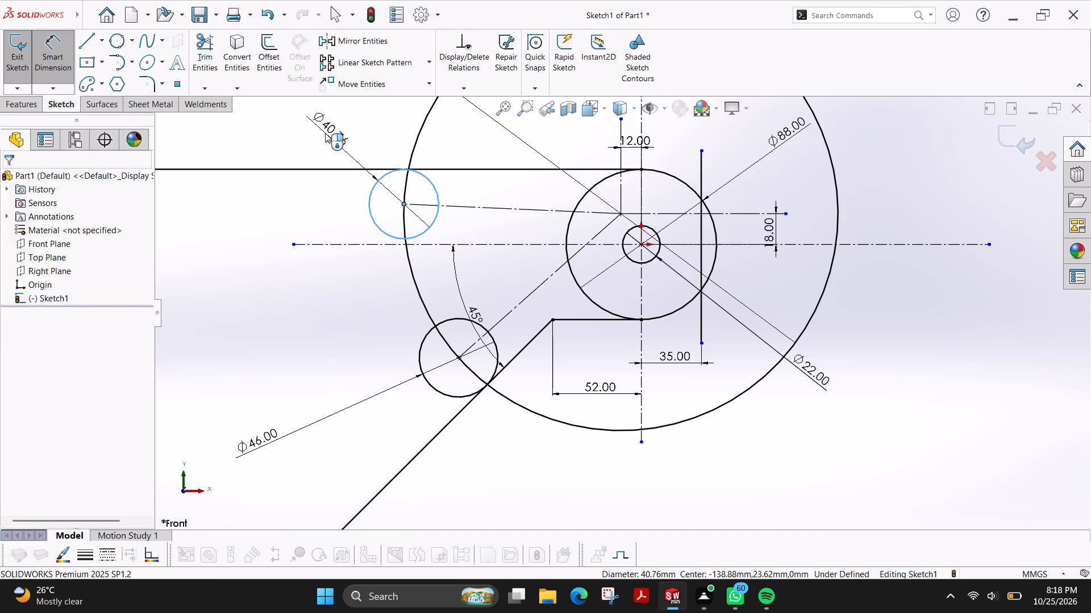
text(46)
key(Return)
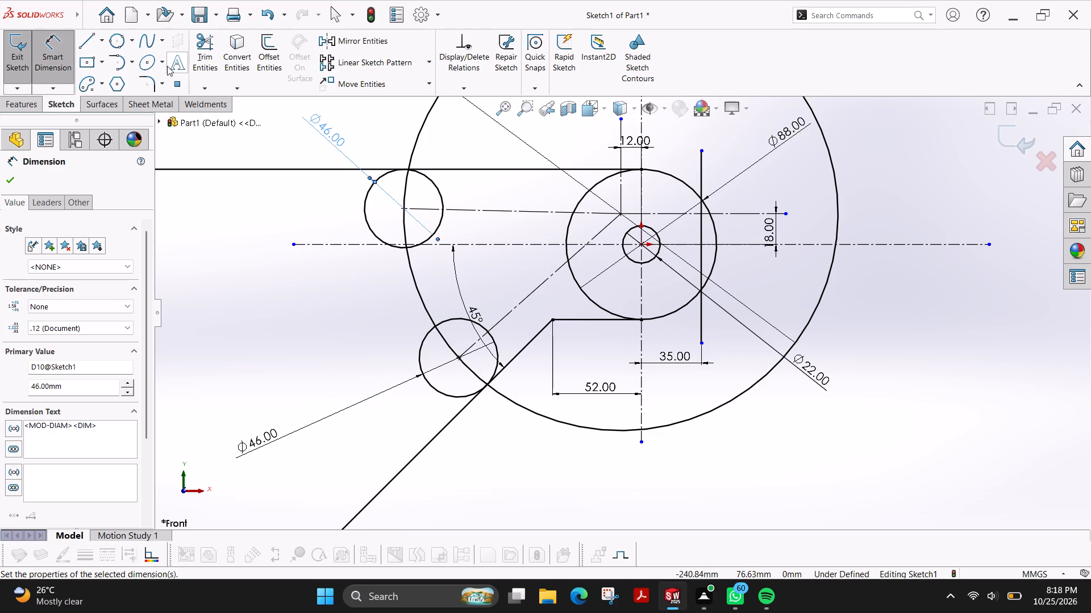
Sketch a centerpoint arc slot about 19 mm wide around the large circle's centre, ending at the centres of the two 46 mm circles.
click(88, 81)
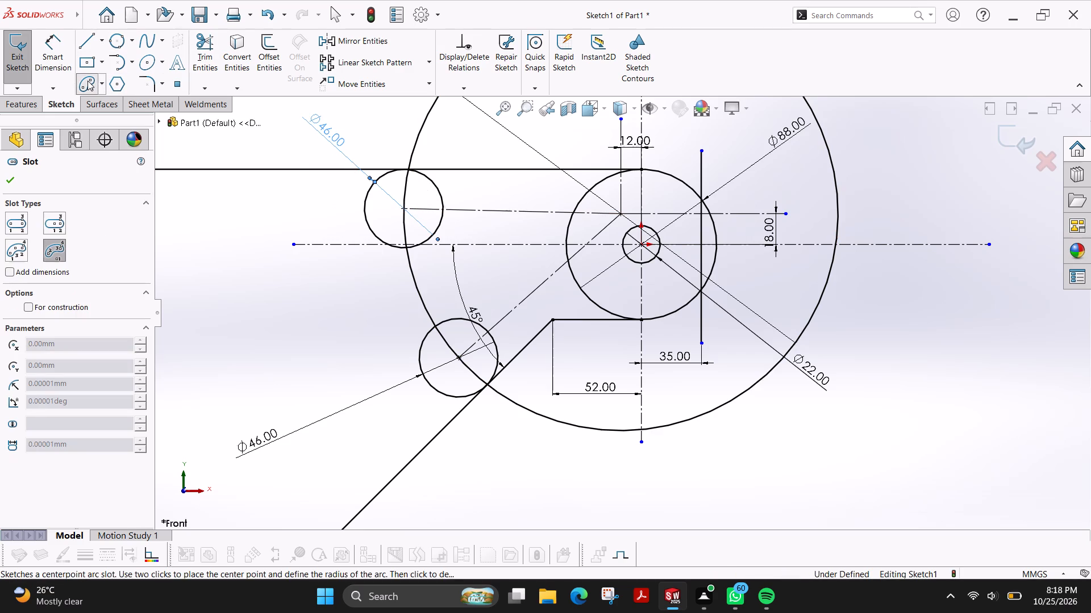
click(621, 213)
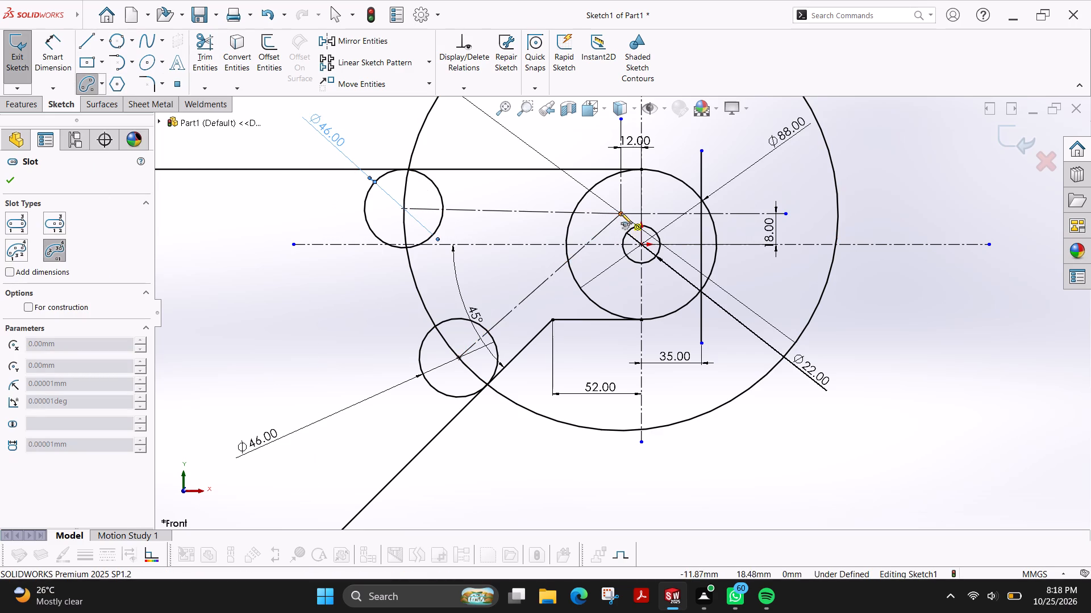
click(403, 209)
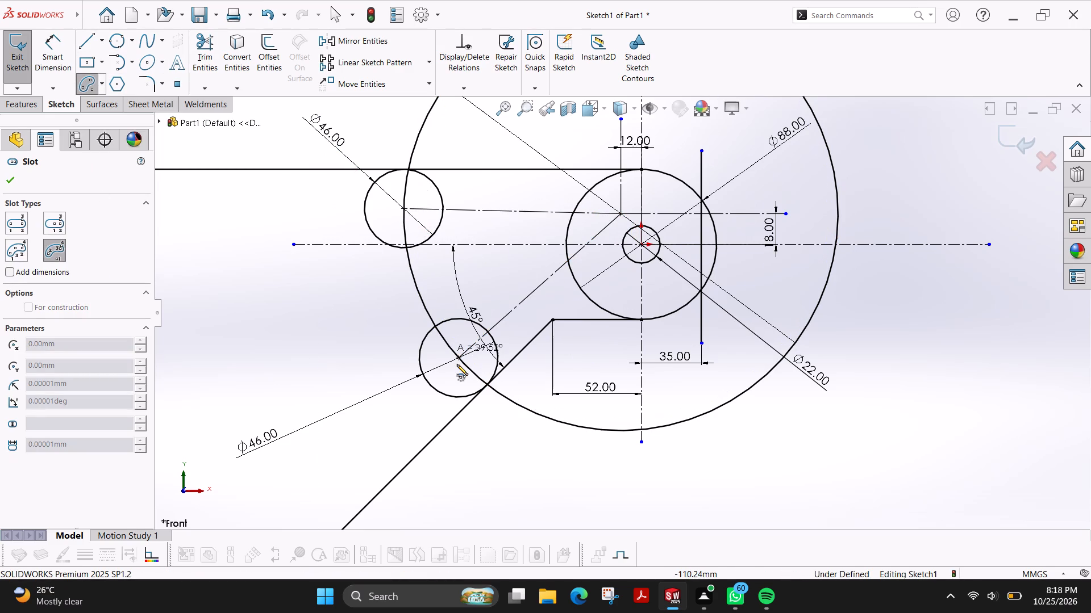
click(458, 358)
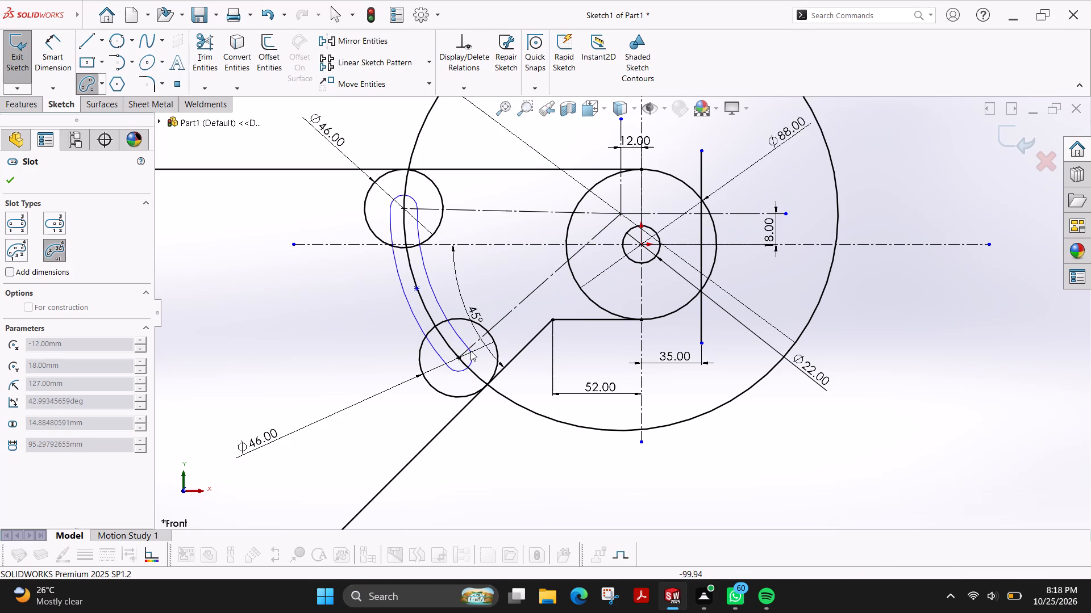
click(474, 351)
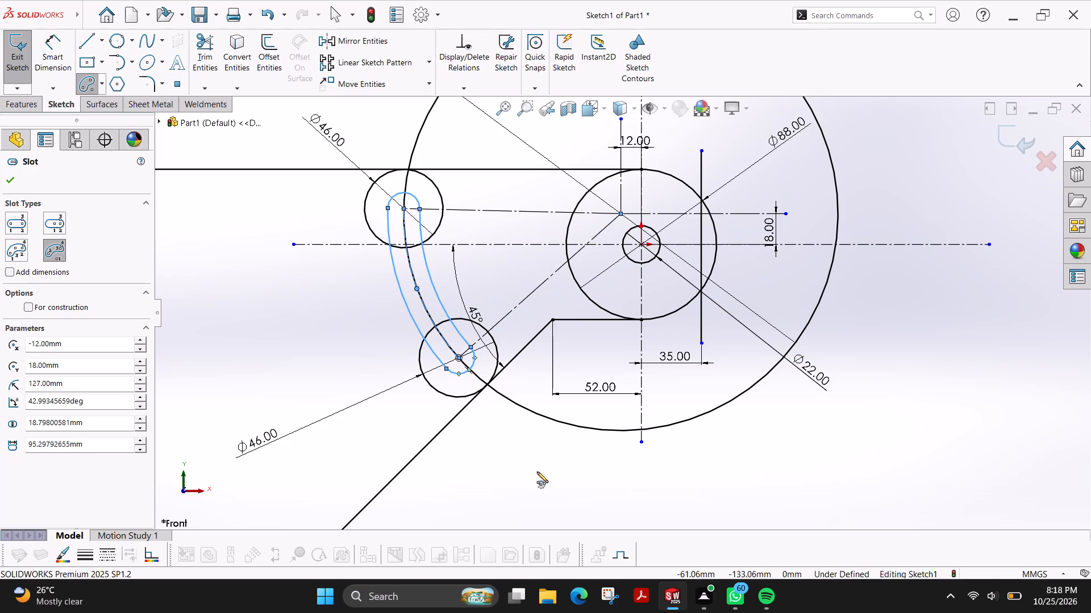
key(Escape)
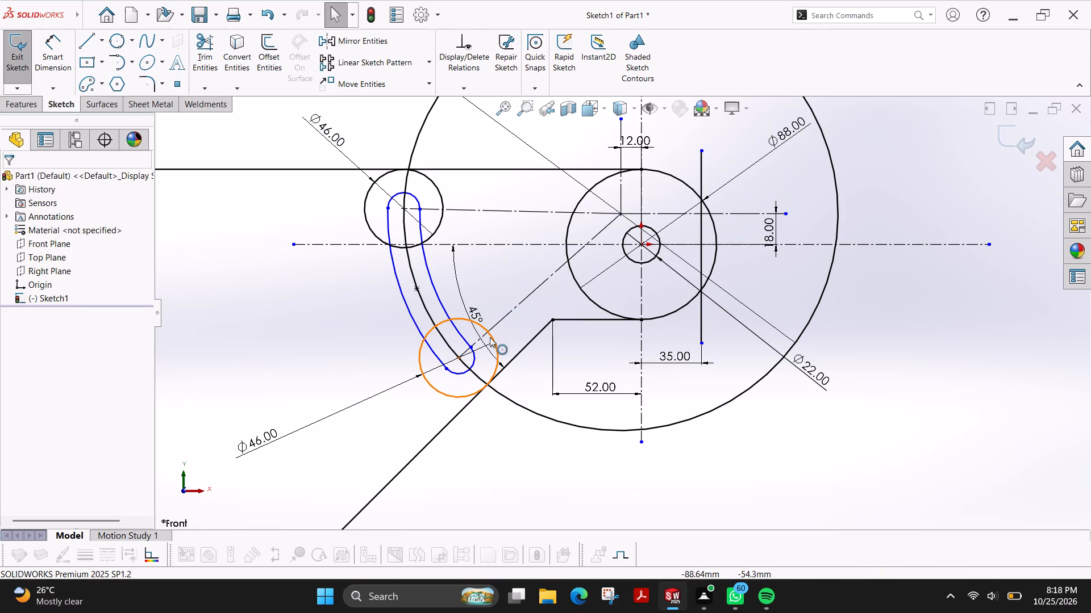
Delete the upper and lower 46 mm circles at the ends of the slot.
click(490, 337)
click(440, 198)
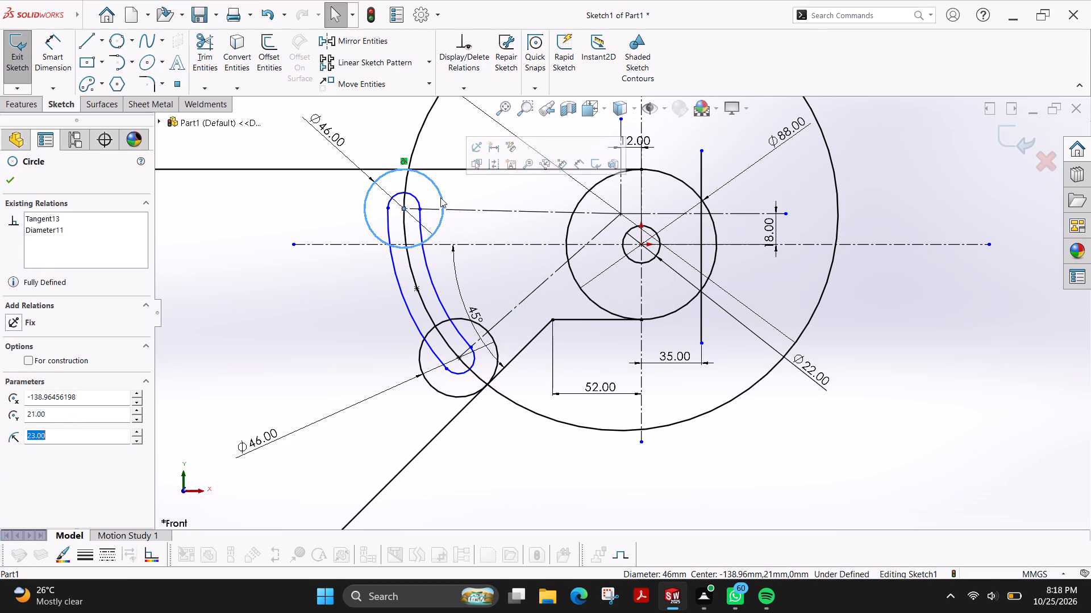
key(Delete)
click(487, 296)
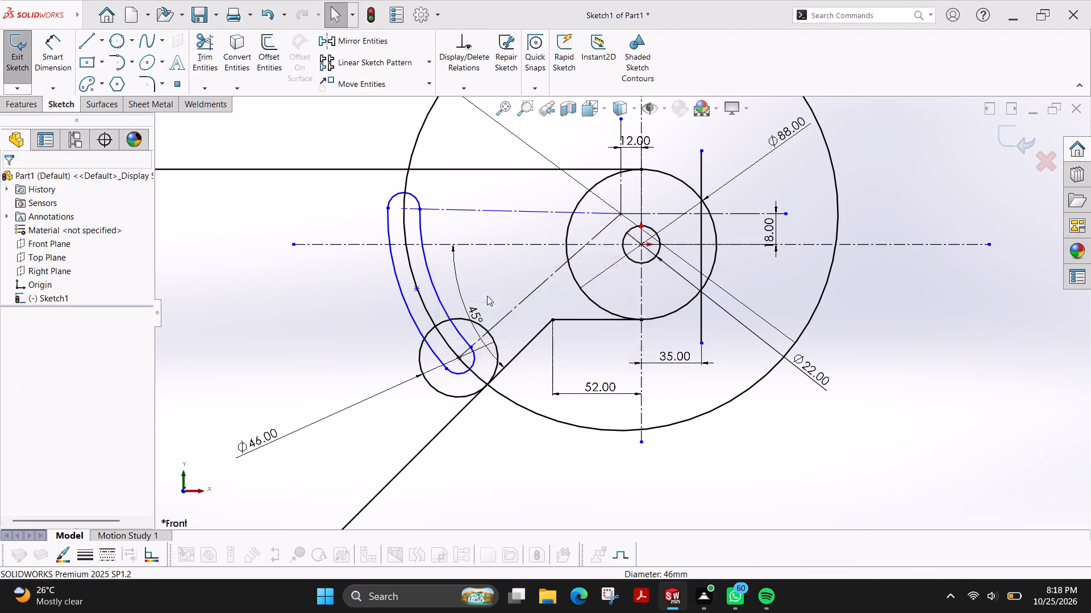
click(495, 343)
key(Delete)
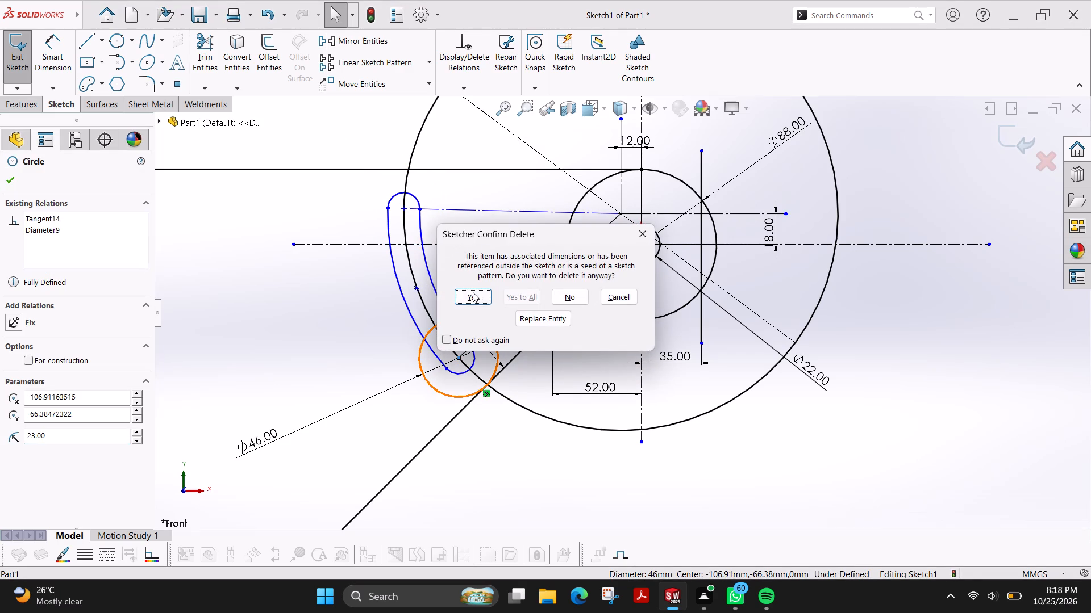
click(474, 303)
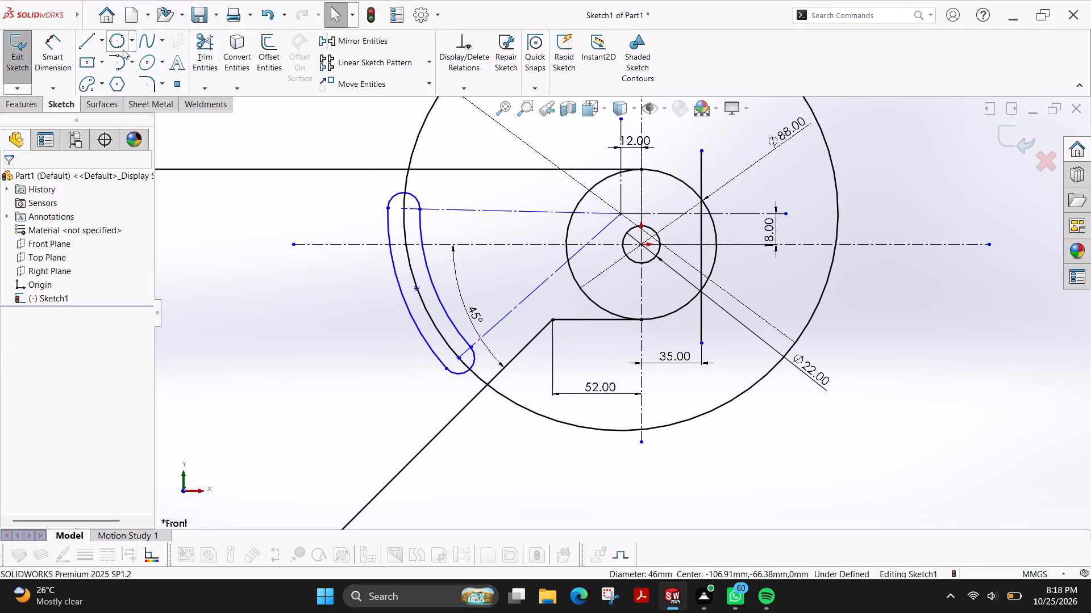
Dimension the slot's upper end arc with a radius of 23 mm.
click(64, 53)
click(390, 197)
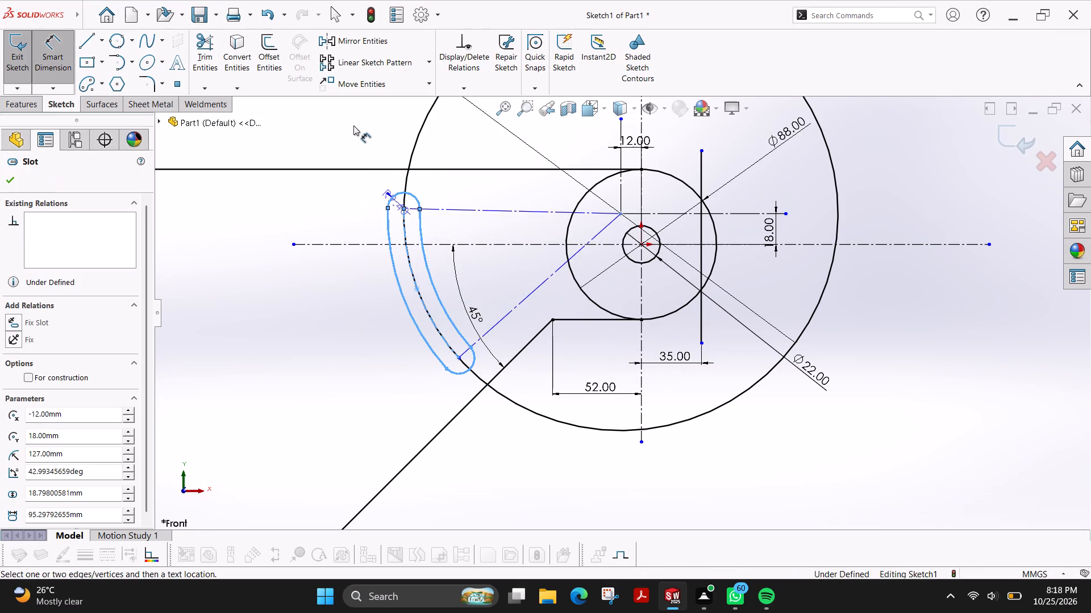
click(349, 133)
text(23)
key(Return)
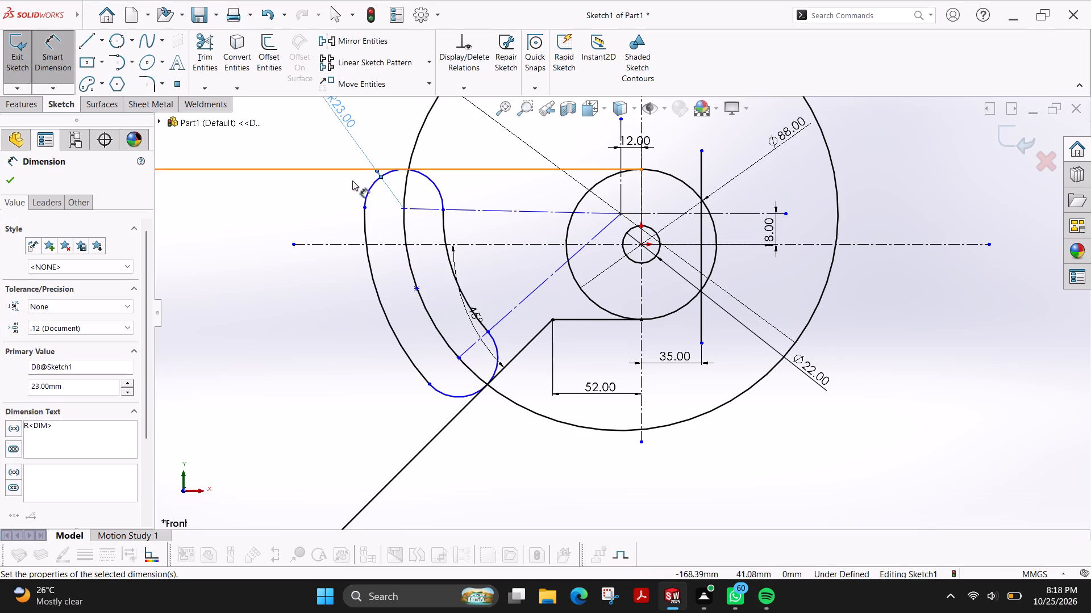
Trim the overhanging ends of the long horizontal line and the 45° line back to the slot.
scroll(477, 185, down, 5)
scroll(417, 194, down, 5)
scroll(345, 216, up, 7)
scroll(461, 293, up, 5)
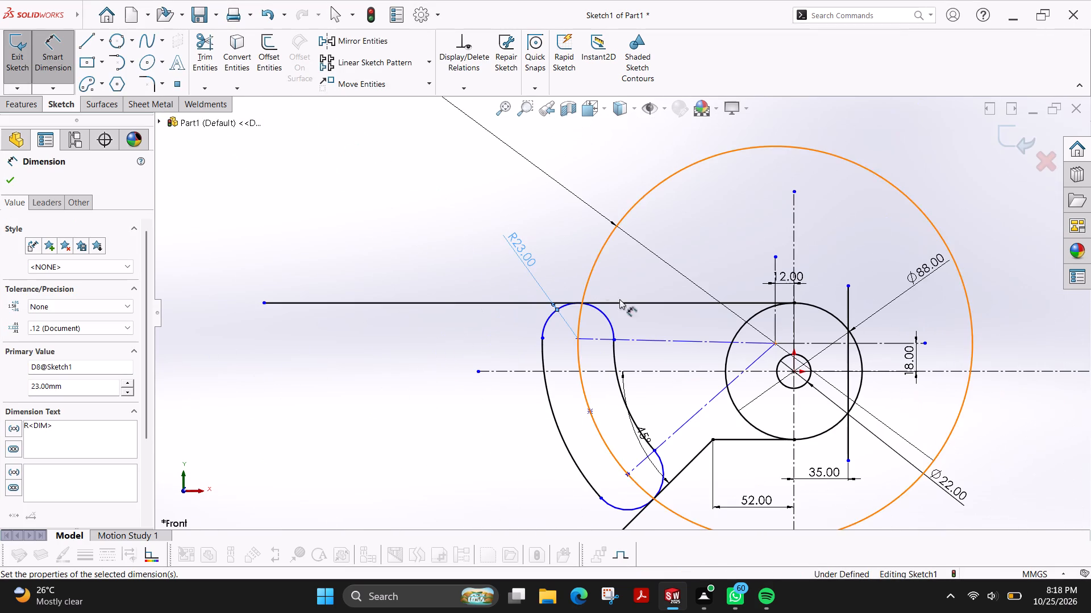
scroll(630, 331, up, 1)
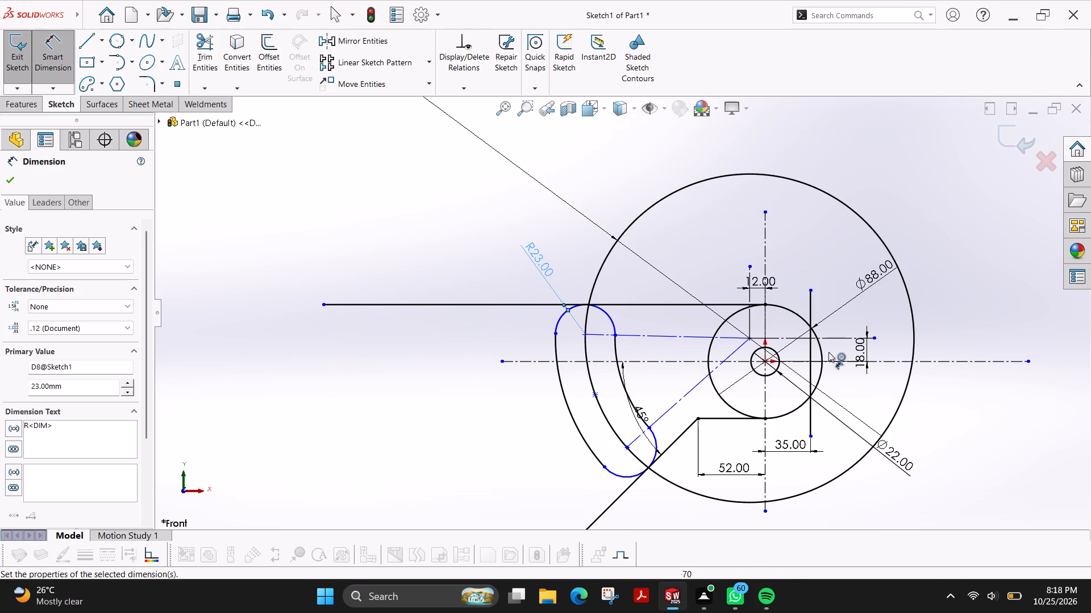
click(205, 52)
drag(474, 262, 415, 345)
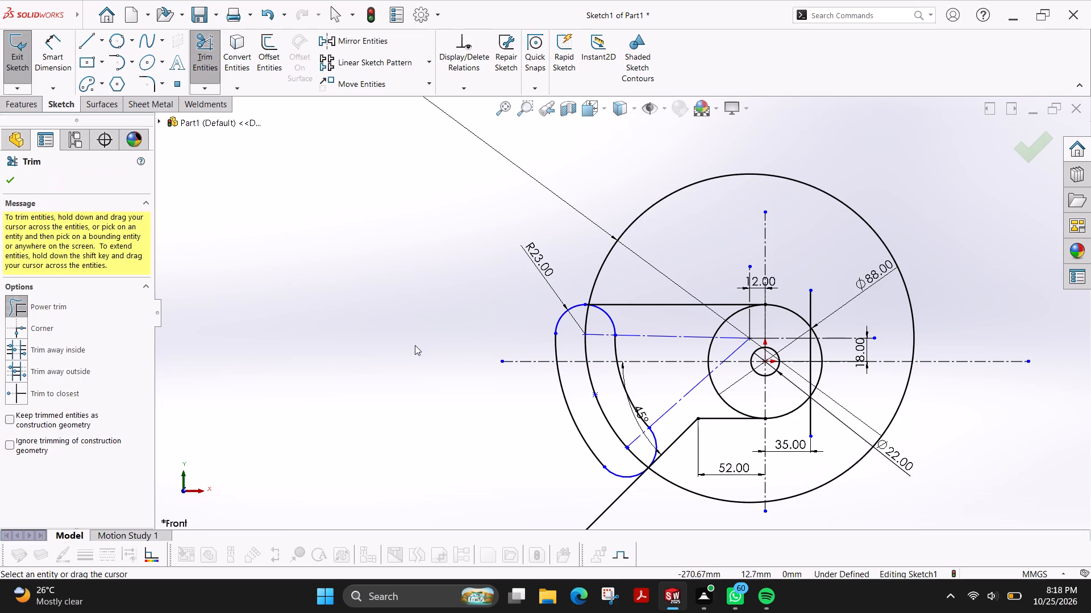
scroll(555, 437, up, 1)
drag(555, 465, 620, 502)
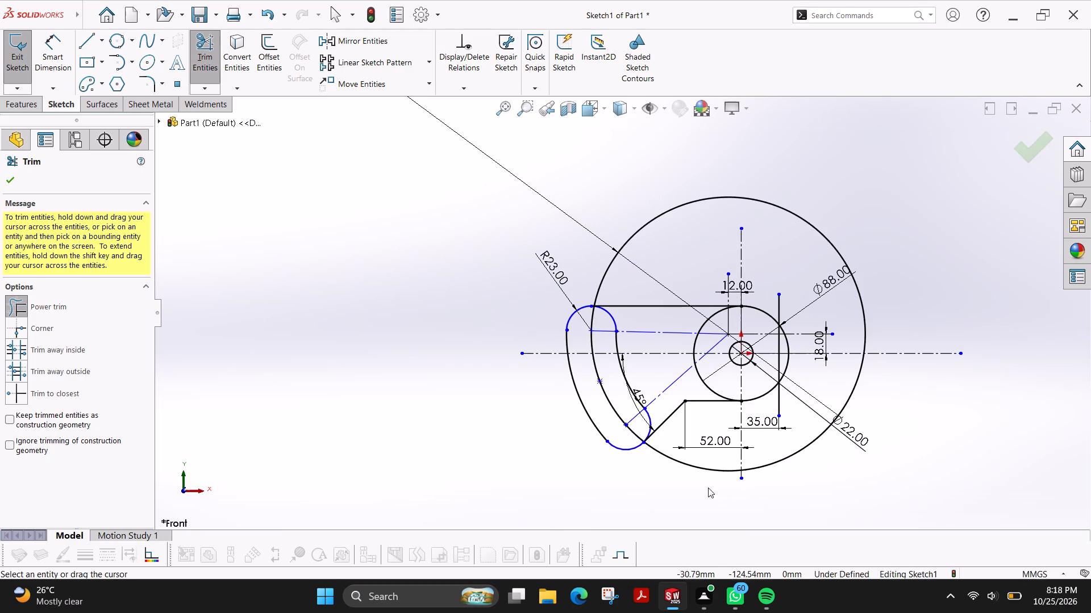
Trim away the lower, side and upper parts of the large circle that lie outside the slot.
drag(706, 488, 715, 461)
drag(831, 481, 804, 439)
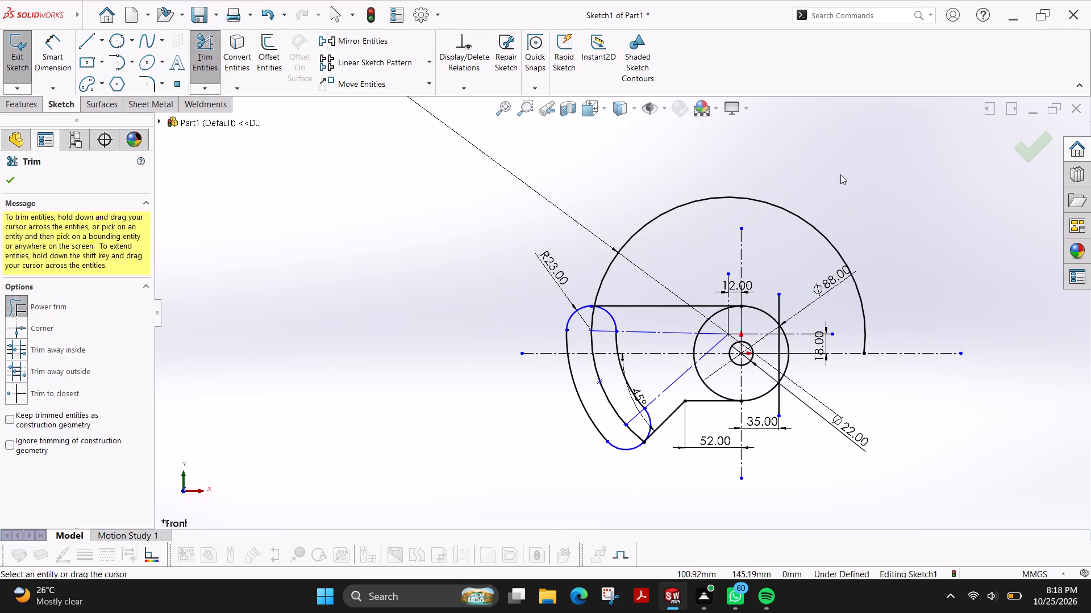
drag(828, 167, 791, 249)
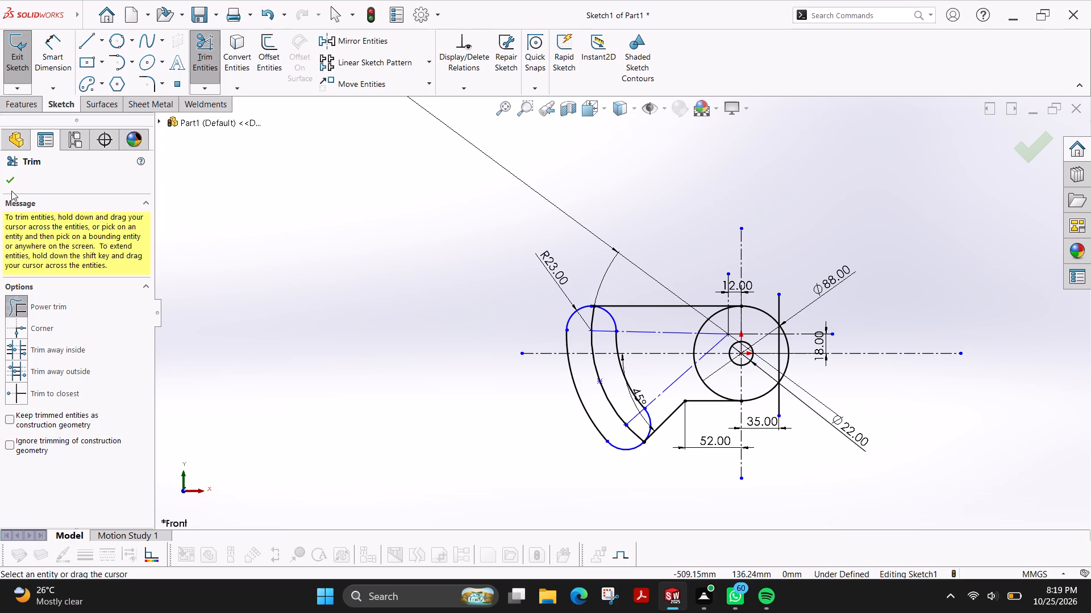
click(9, 188)
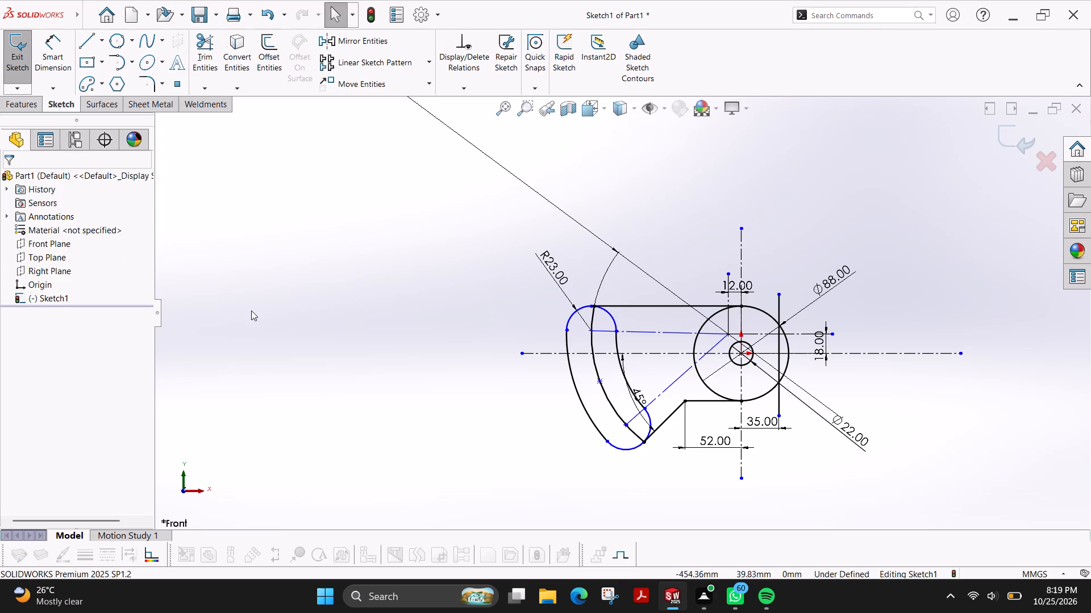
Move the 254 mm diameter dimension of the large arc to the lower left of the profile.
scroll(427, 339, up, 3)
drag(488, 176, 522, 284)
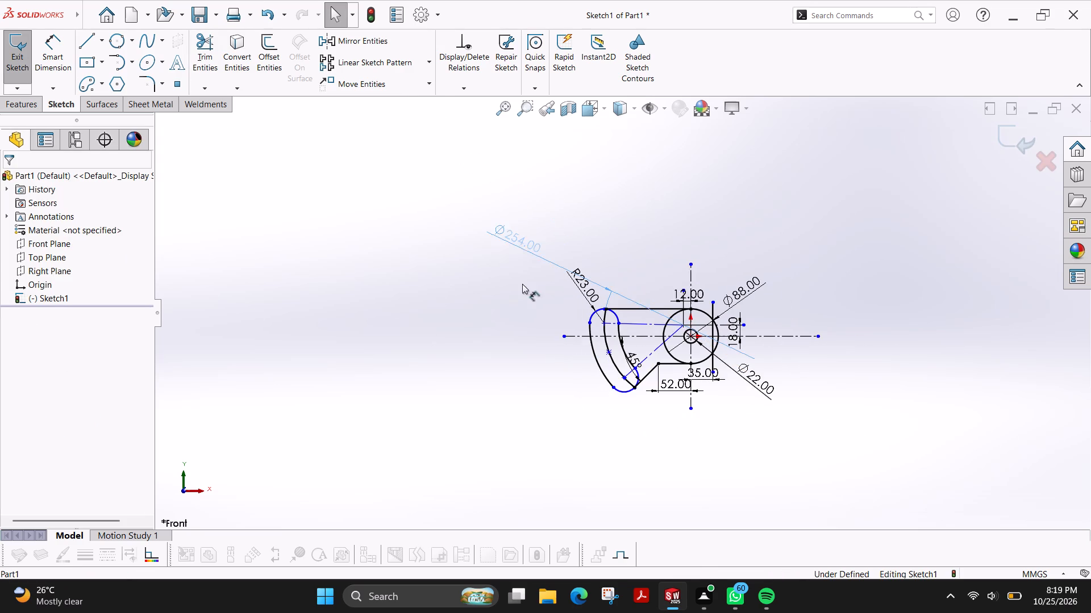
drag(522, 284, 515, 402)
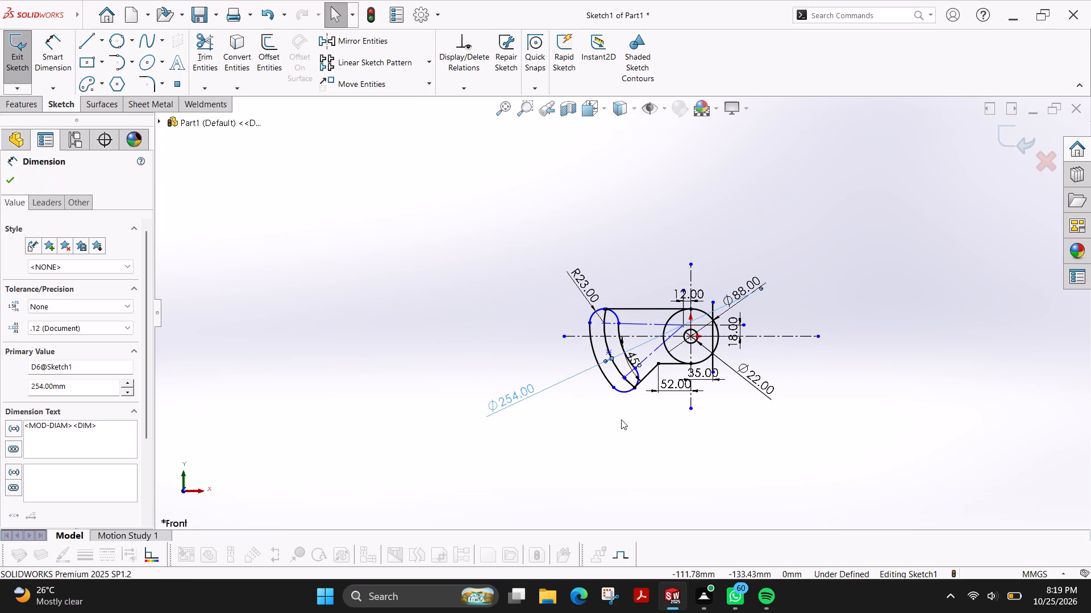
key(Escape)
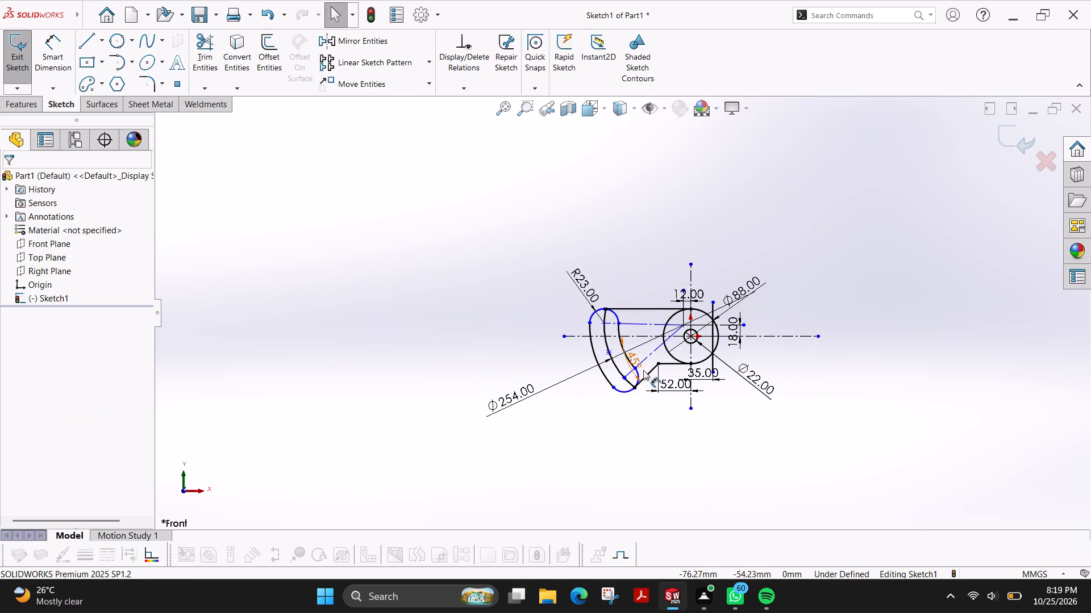
Move the 45° angle dimension outside the slot, to the lower left of the profile.
scroll(643, 370, down, 4)
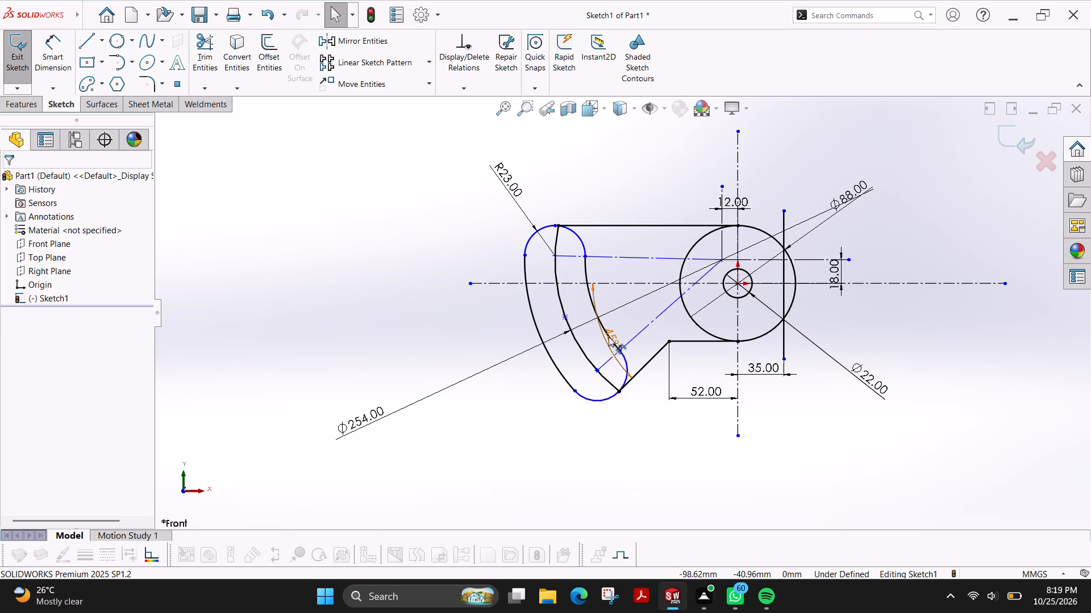
drag(609, 336, 532, 429)
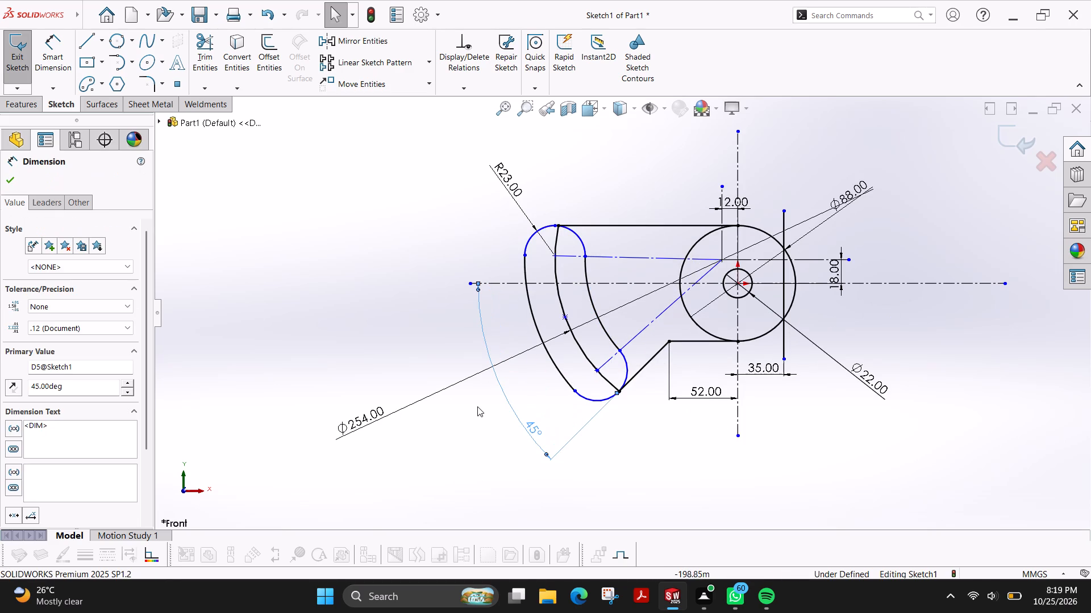
key(Escape)
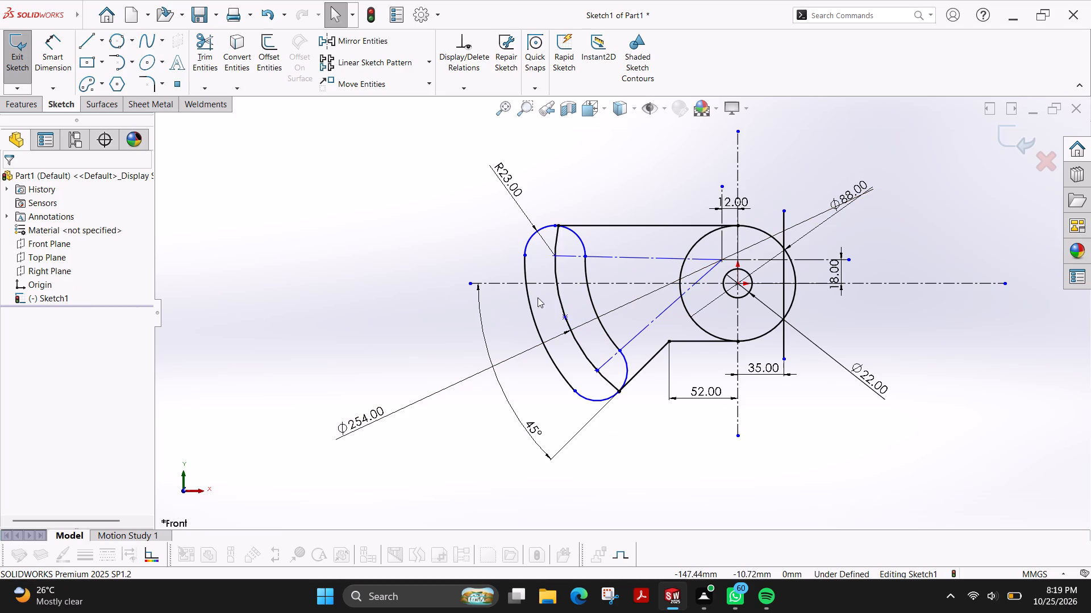
Delete the remaining solid arc of the large circle along the middle of the slot.
click(560, 291)
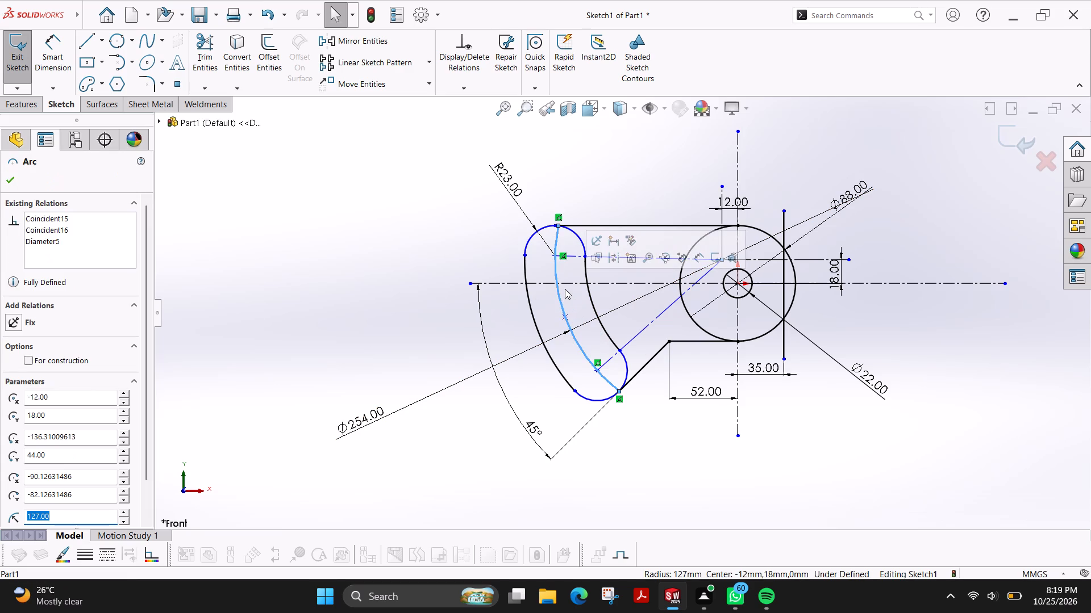
key(Delete)
click(477, 294)
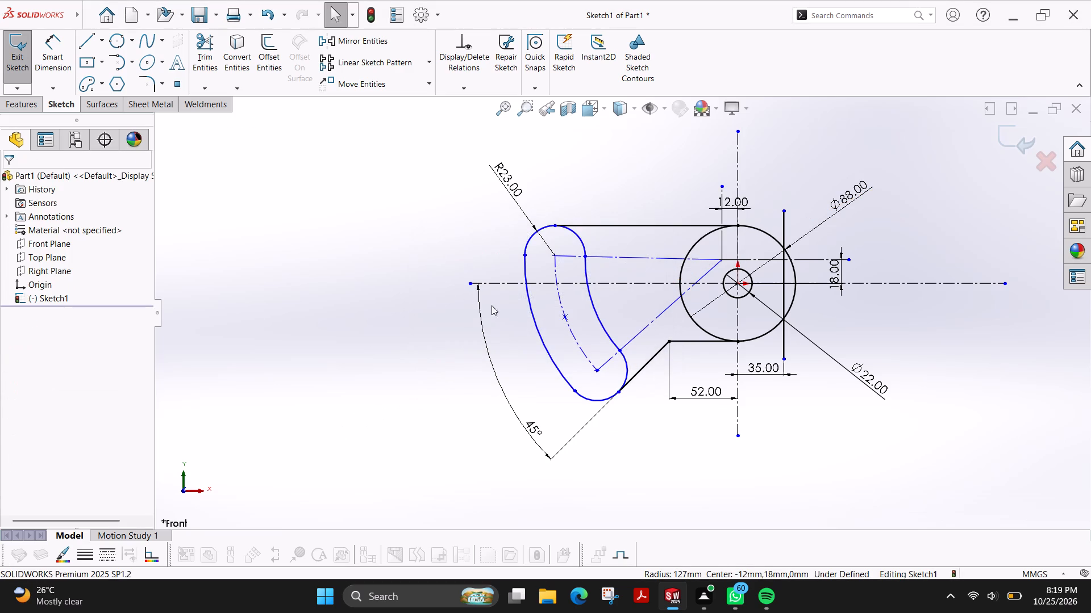
Offset the whole slot outline inward by 7 mm with the Reverse option.
scroll(774, 317, down, 1)
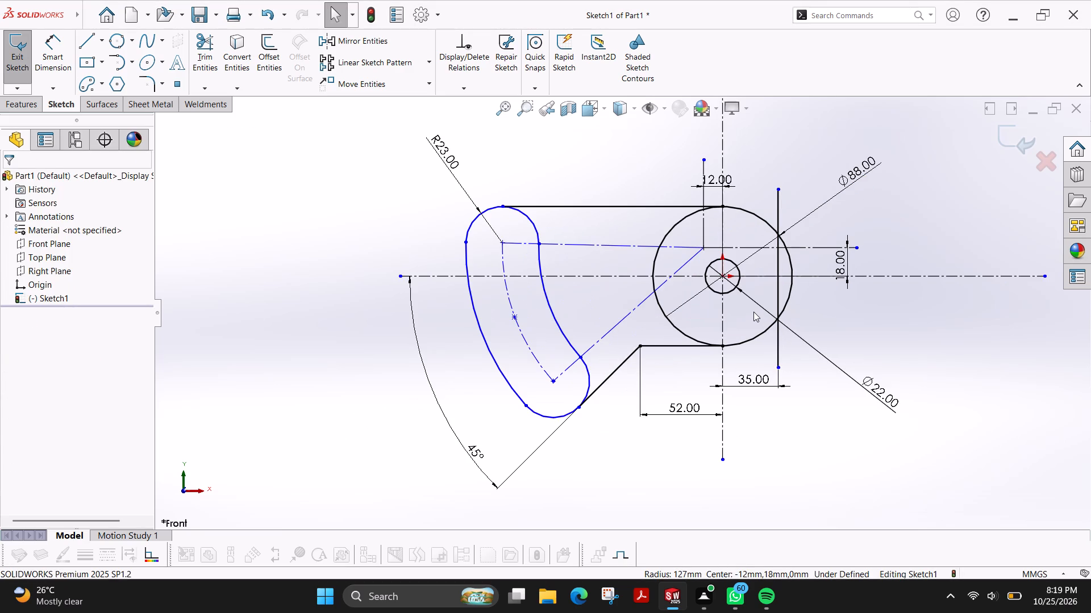
scroll(753, 312, down, 3)
scroll(752, 312, up, 1)
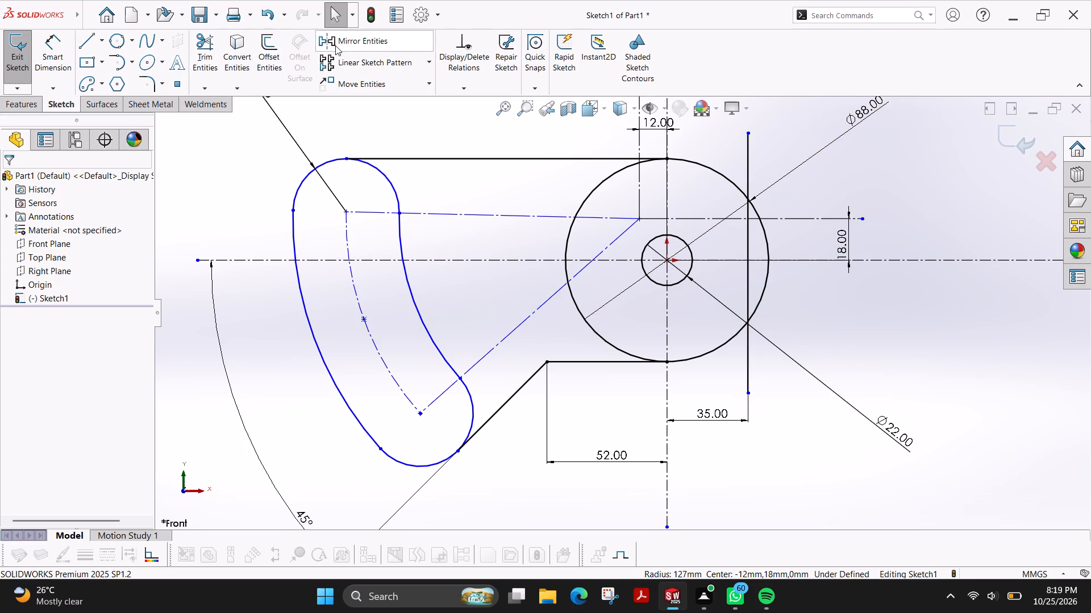
click(276, 45)
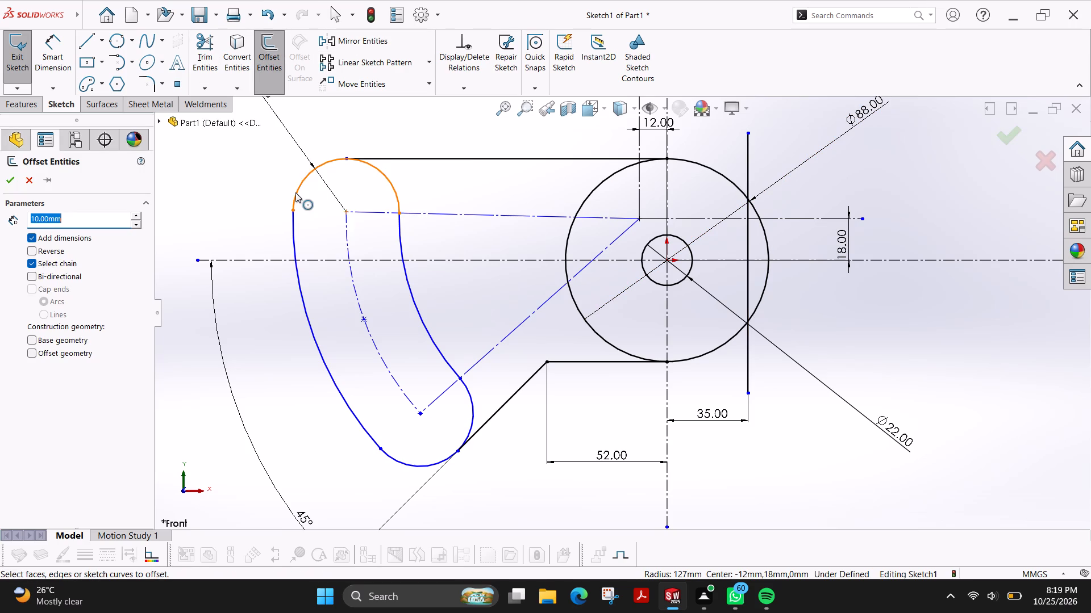
click(295, 192)
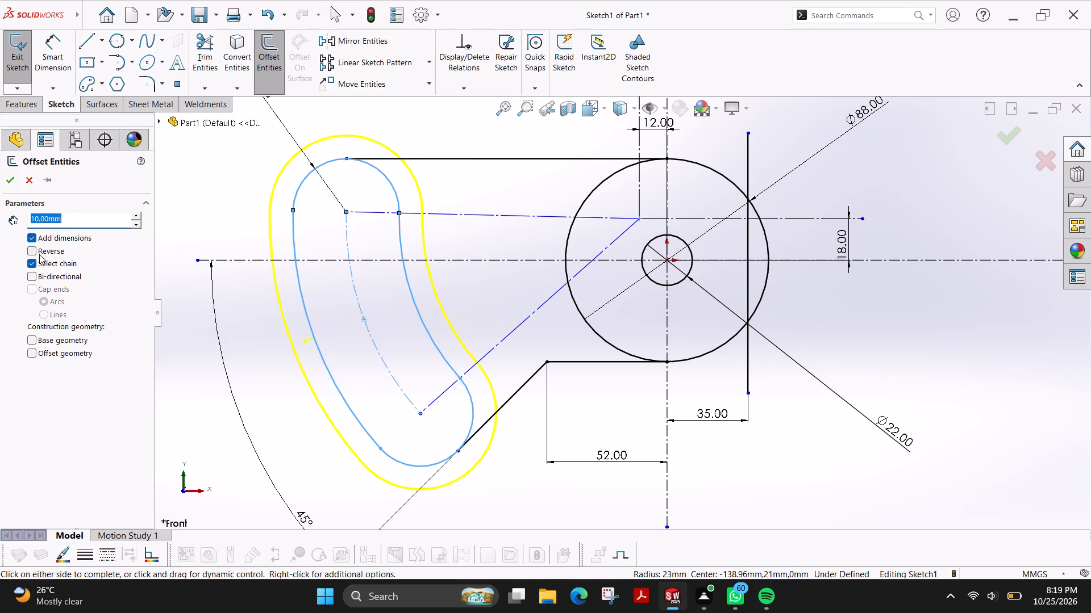
click(39, 254)
double_click(88, 221)
key(7)
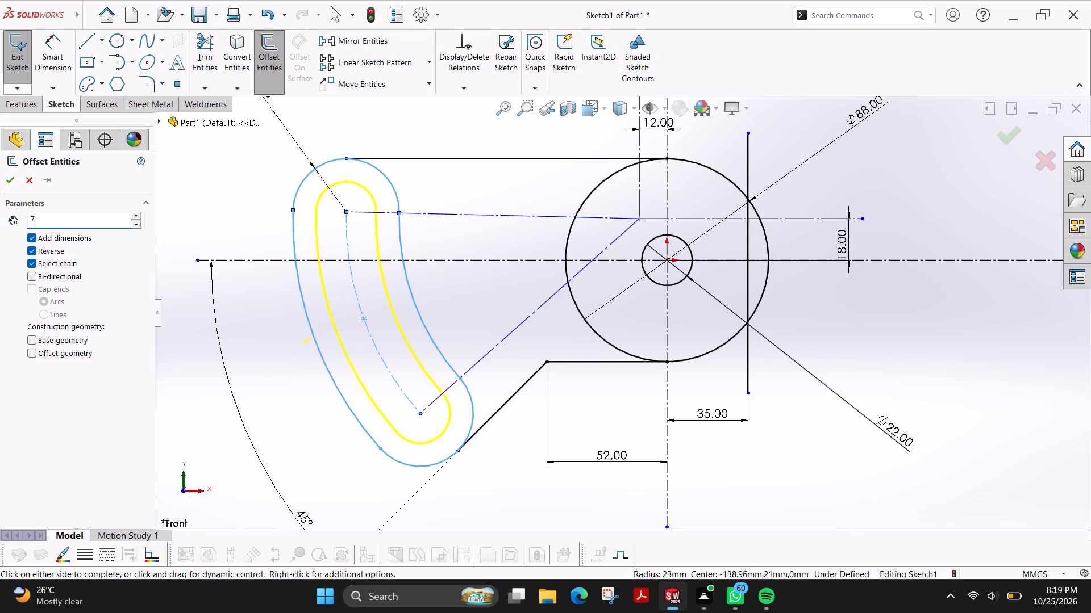
key(Return)
click(10, 187)
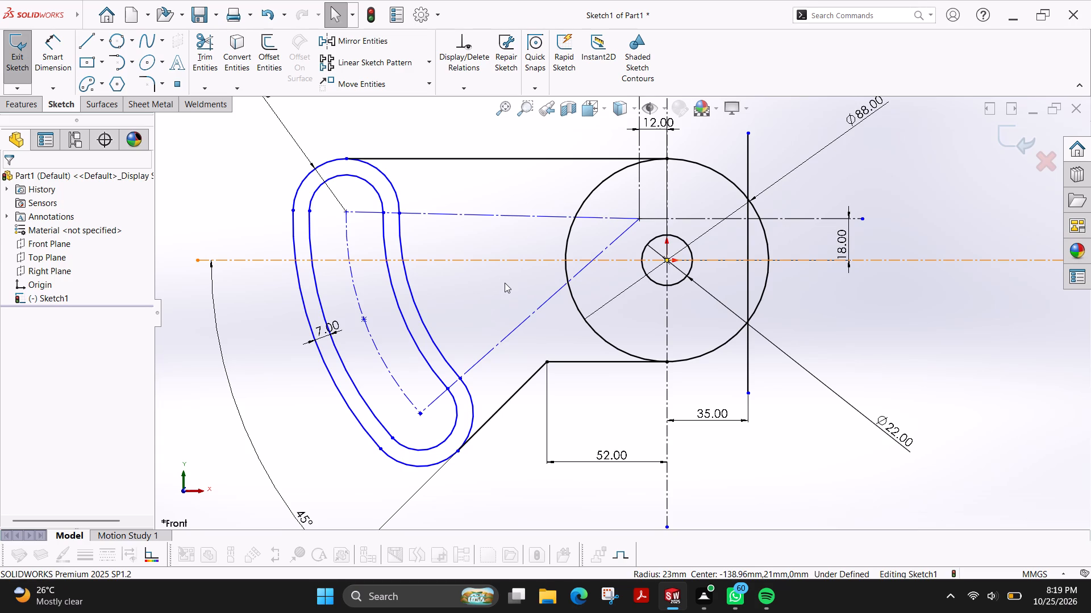
Offset the top horizontal line and the lower angled-and-horizontal line chain by 17 mm on both sides using the Bi-directional option.
scroll(794, 205, up, 2)
scroll(786, 217, down, 2)
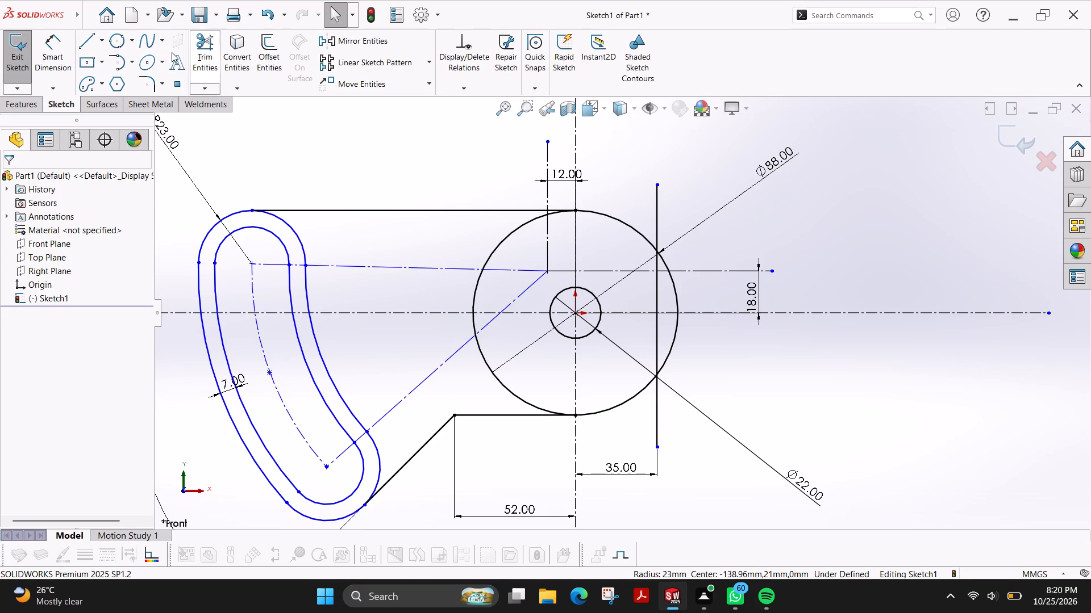
click(263, 58)
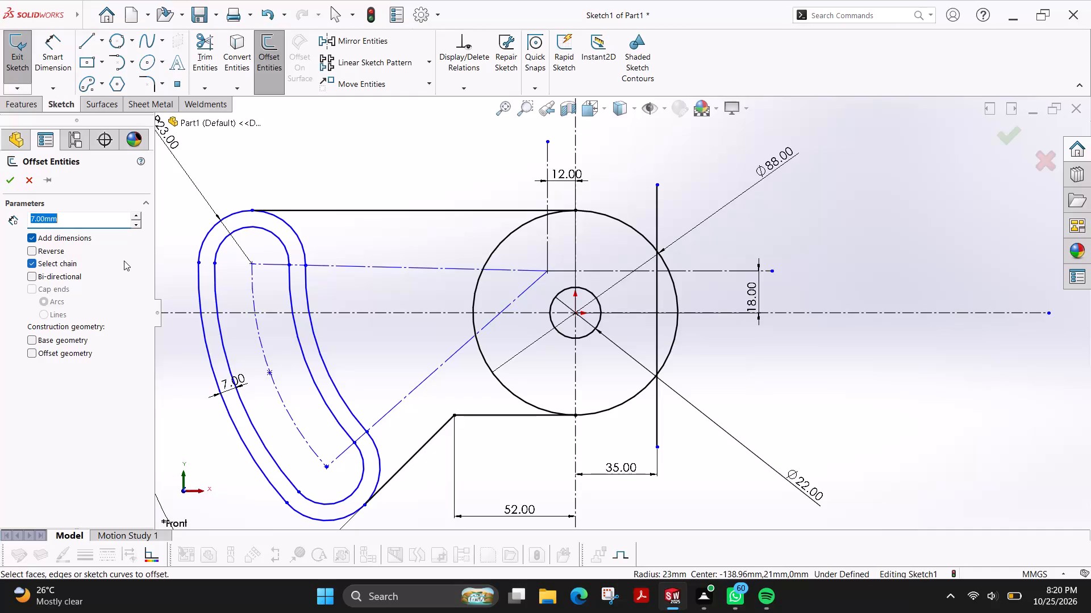
text(17)
key(Return)
click(373, 207)
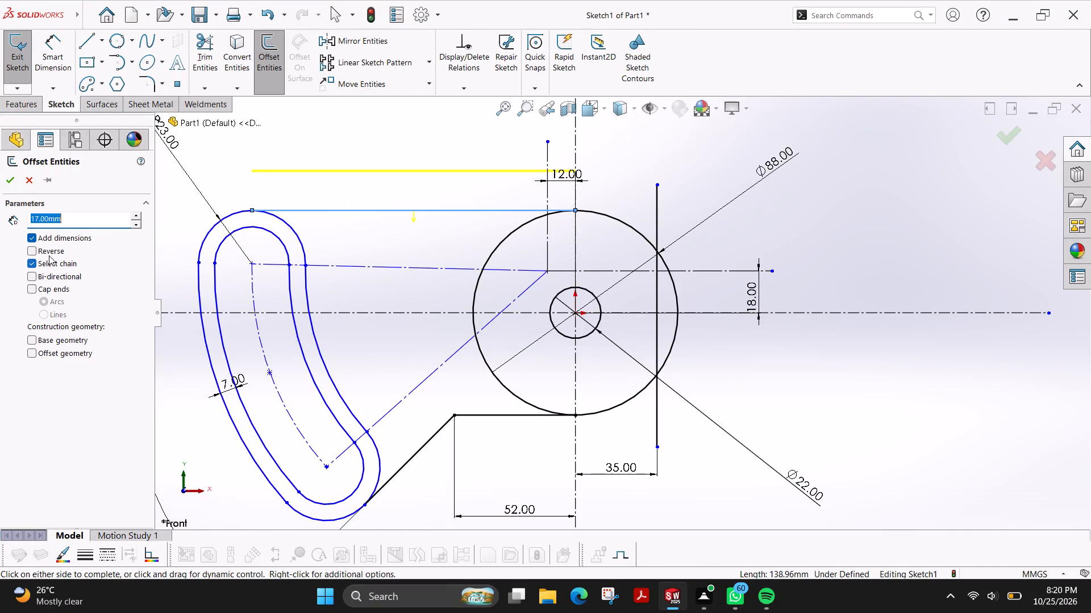
click(49, 251)
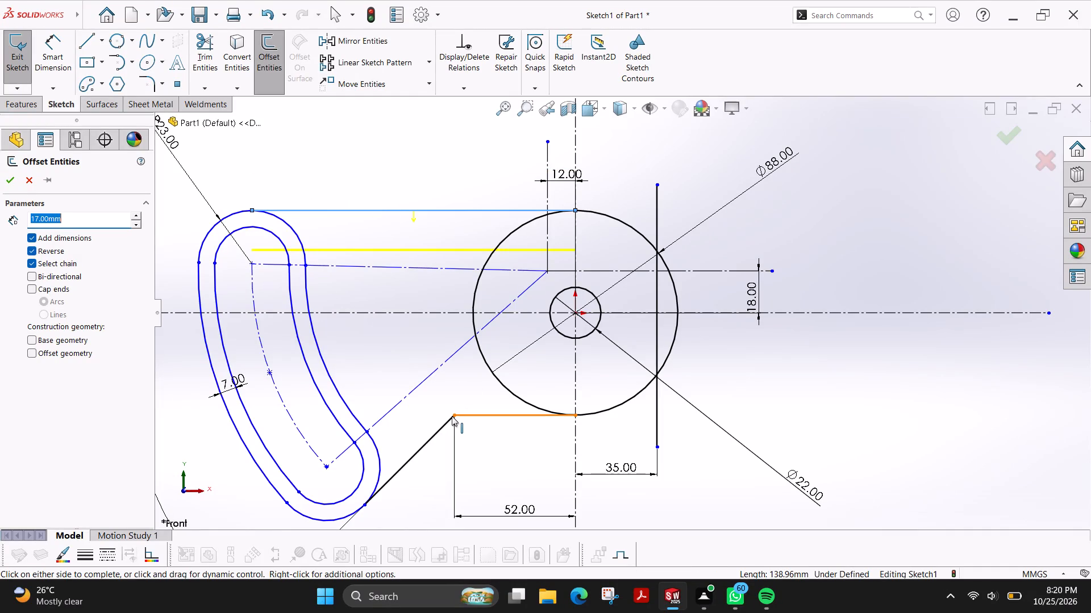
click(434, 435)
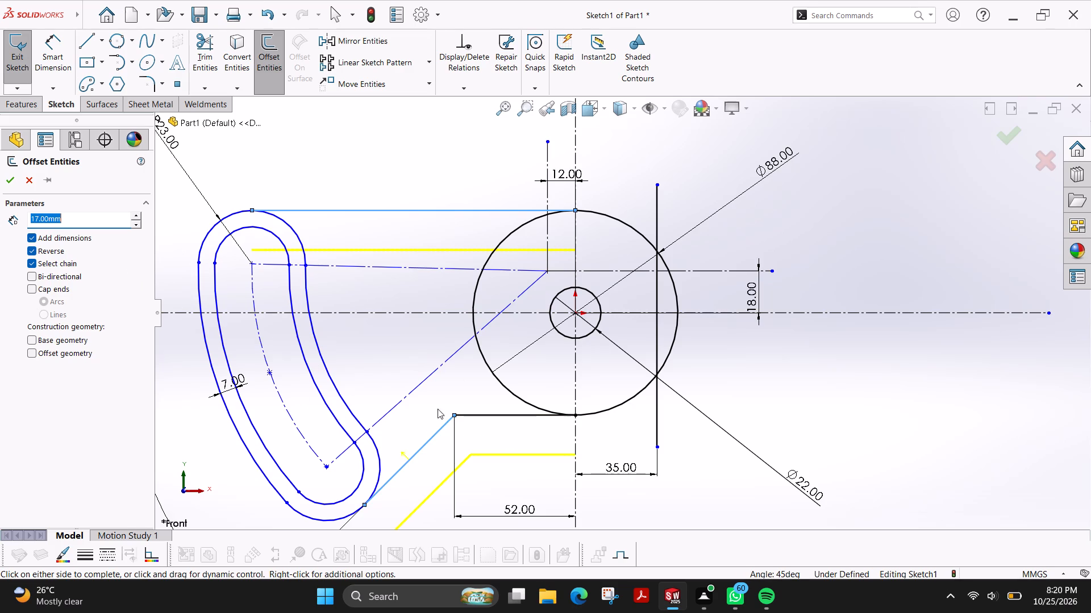
click(59, 272)
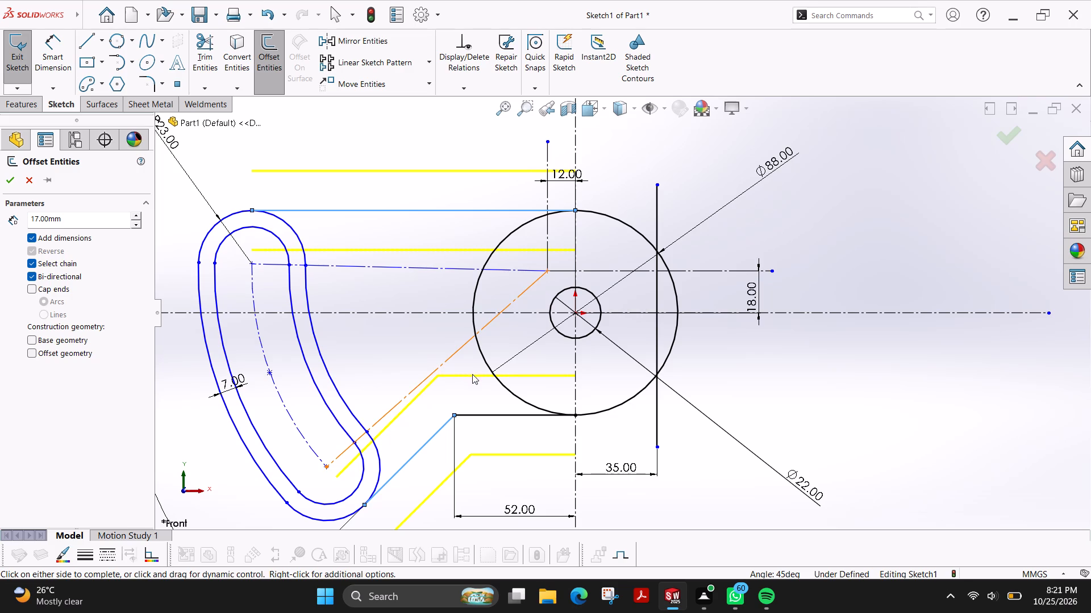
click(9, 180)
Delete the outer 17 mm offset lines: the lower horizontal, the lower angled one and the one above the profile.
click(500, 454)
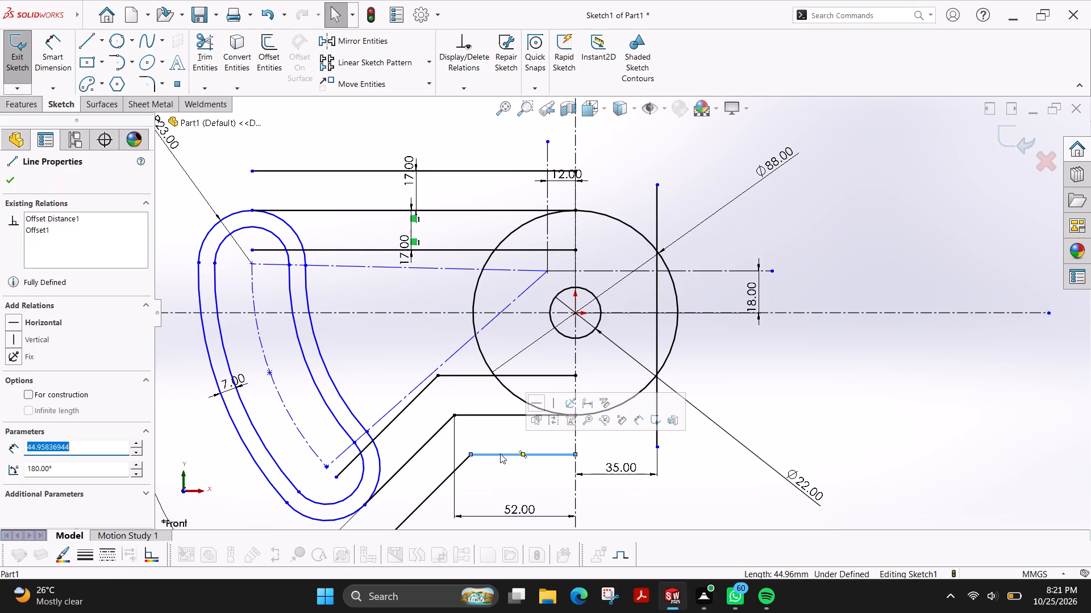
key(Delete)
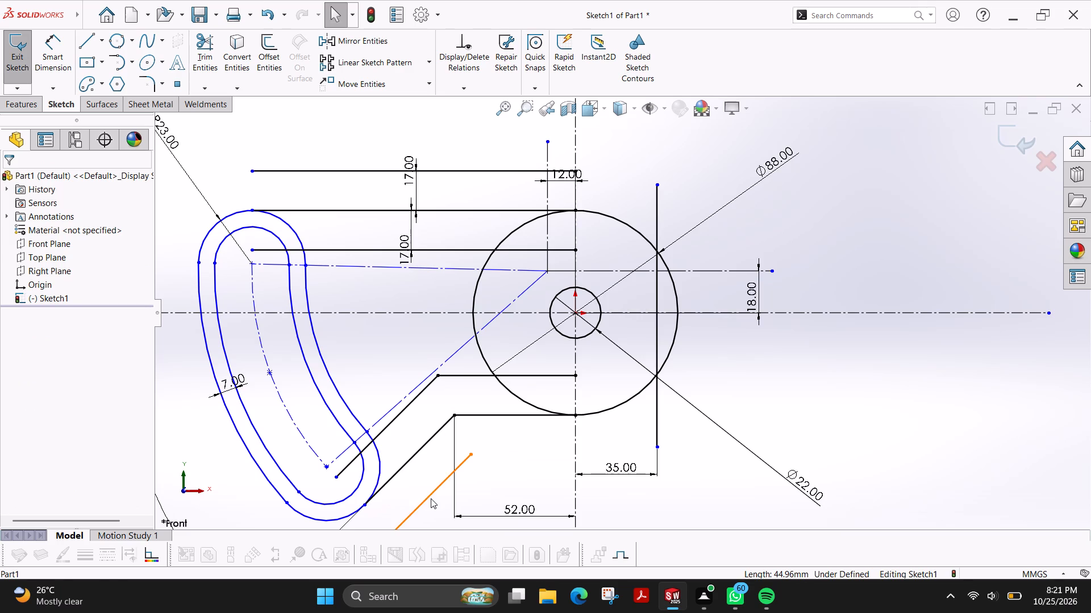
click(431, 498)
click(427, 498)
key(Delete)
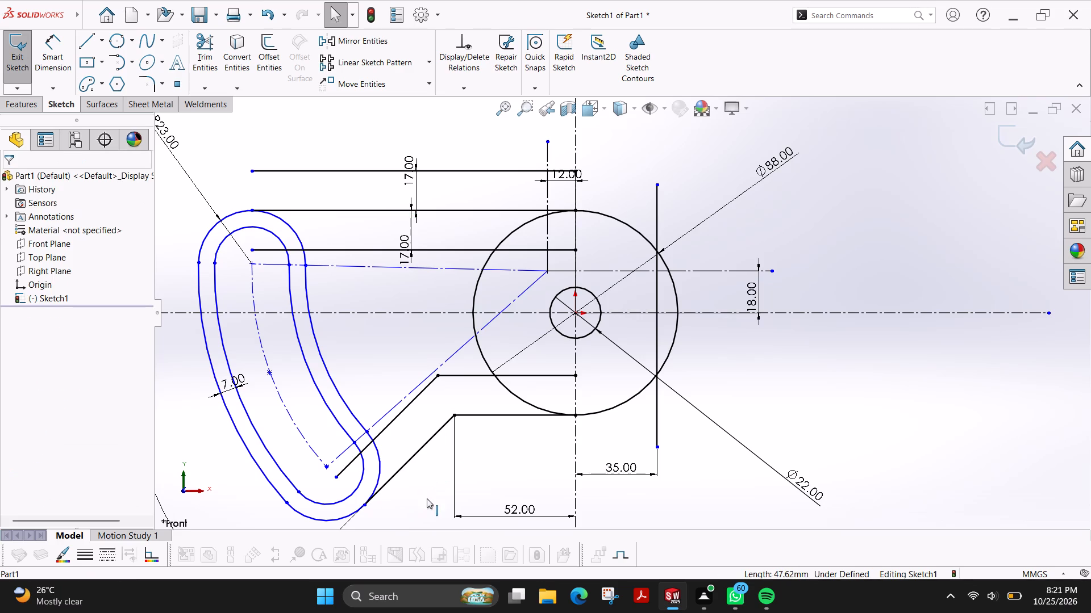
click(355, 171)
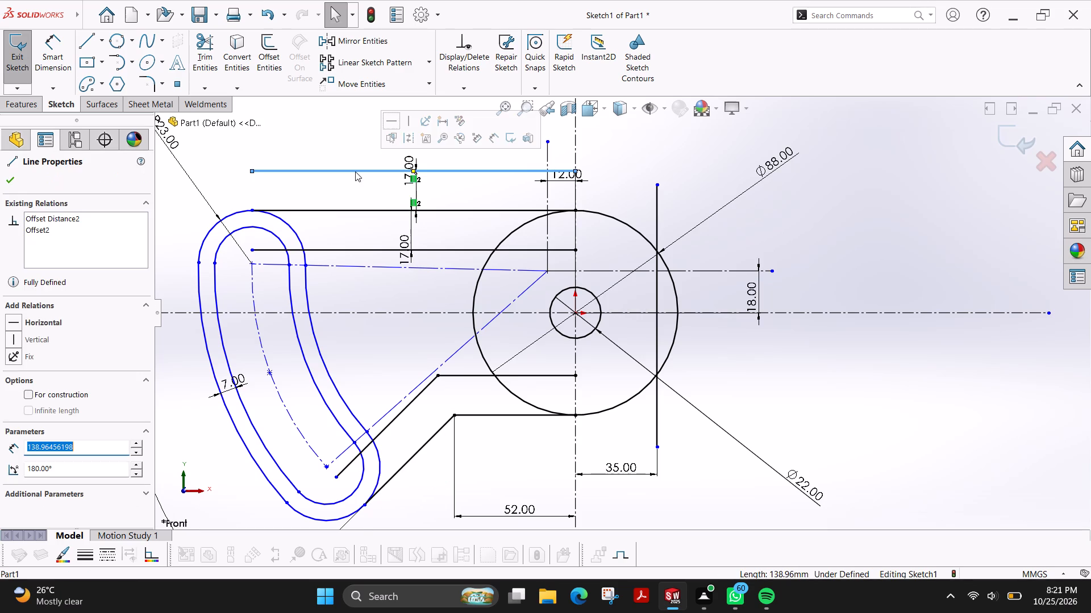
key(Delete)
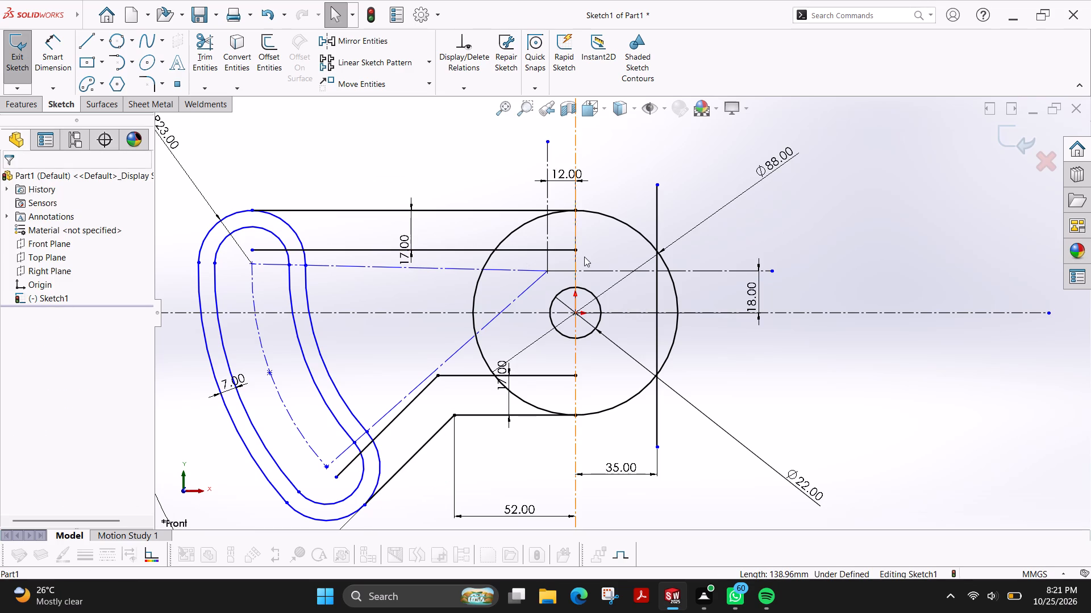
Sketch a vertical line about 133 mm long through the 88 mm circle, about 29 mm left of the origin.
click(91, 43)
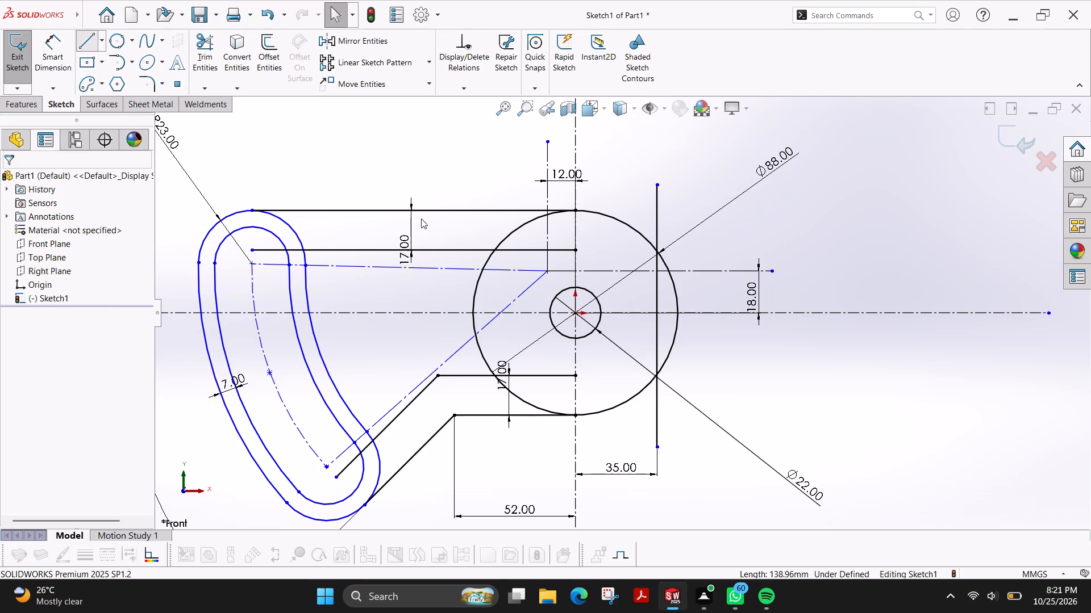
click(507, 153)
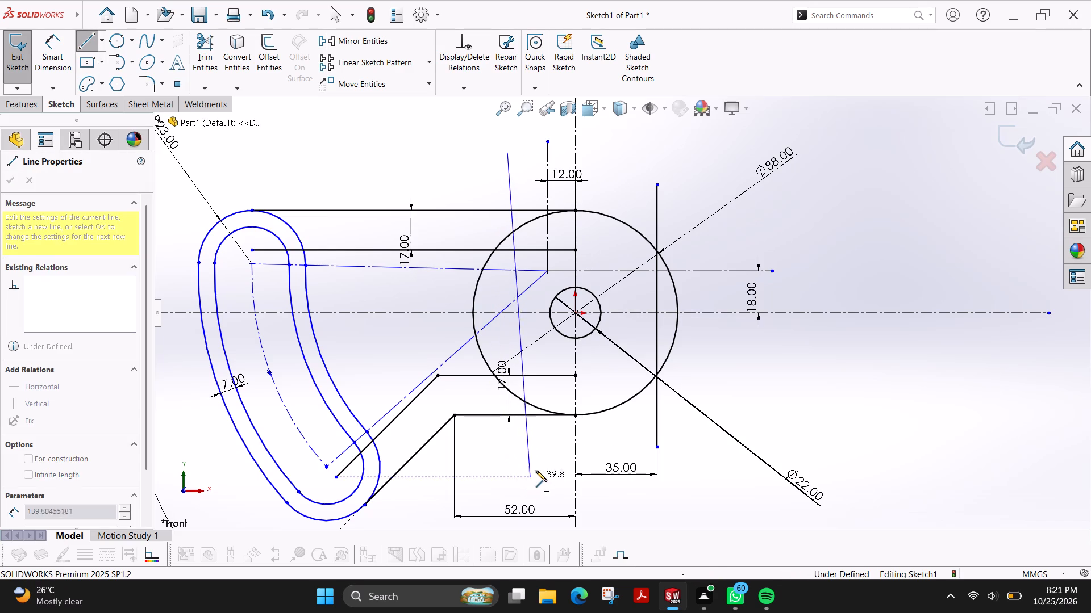
click(508, 462)
key(Escape)
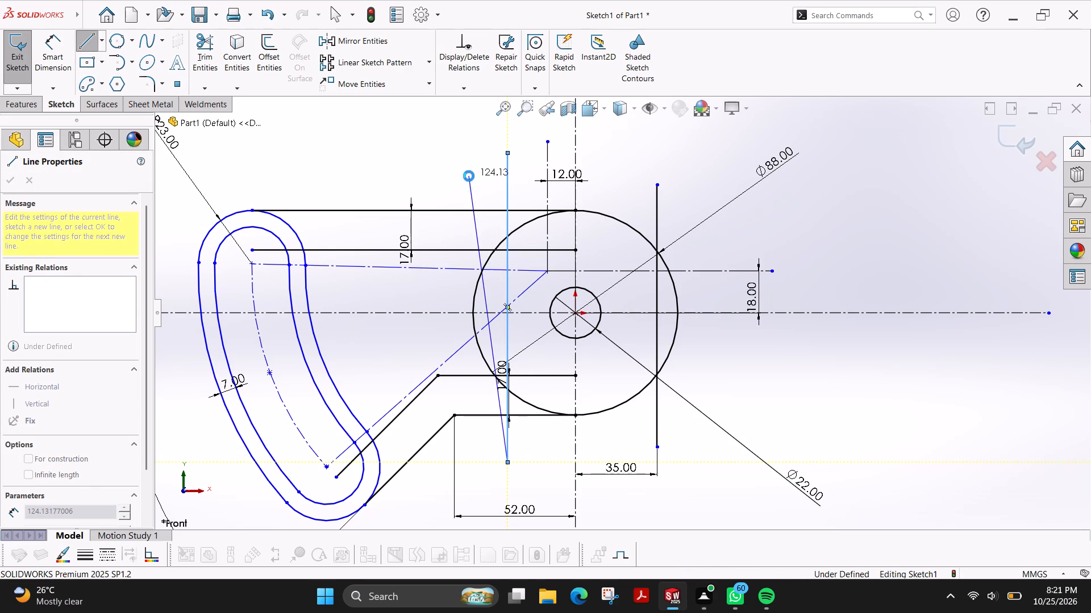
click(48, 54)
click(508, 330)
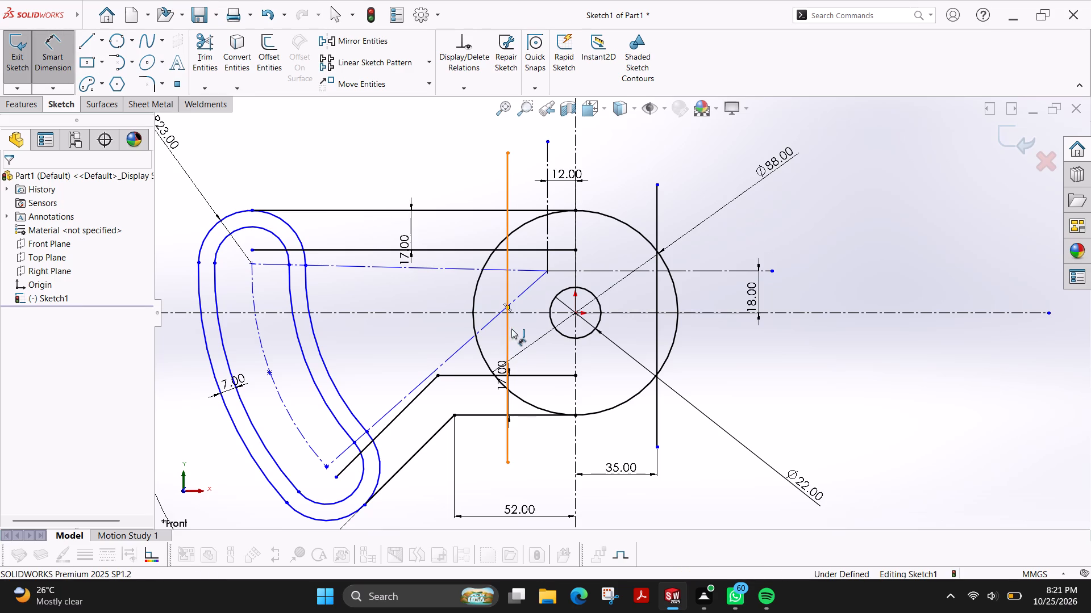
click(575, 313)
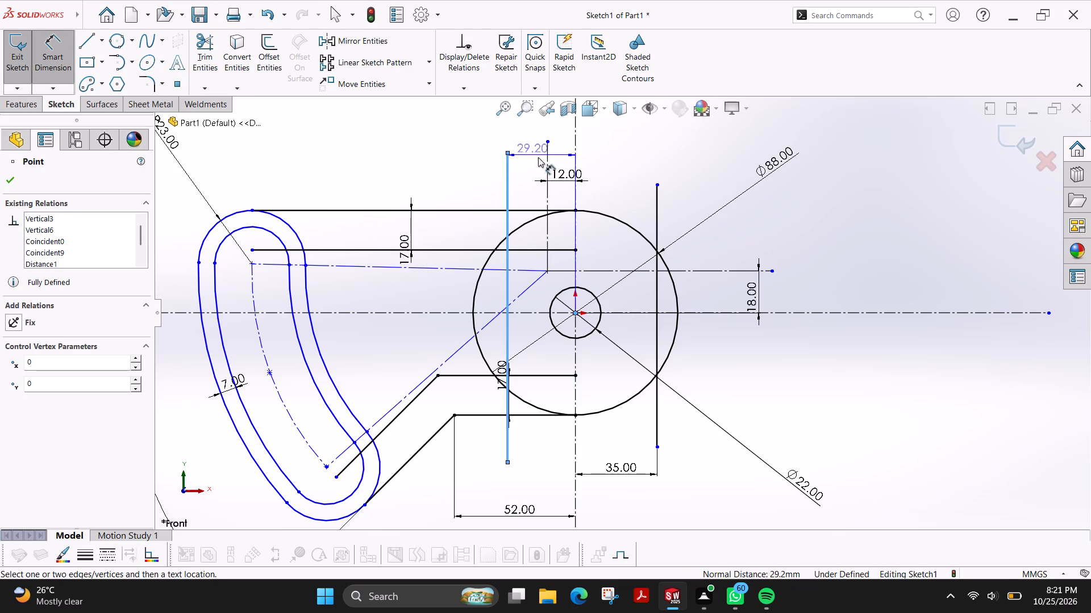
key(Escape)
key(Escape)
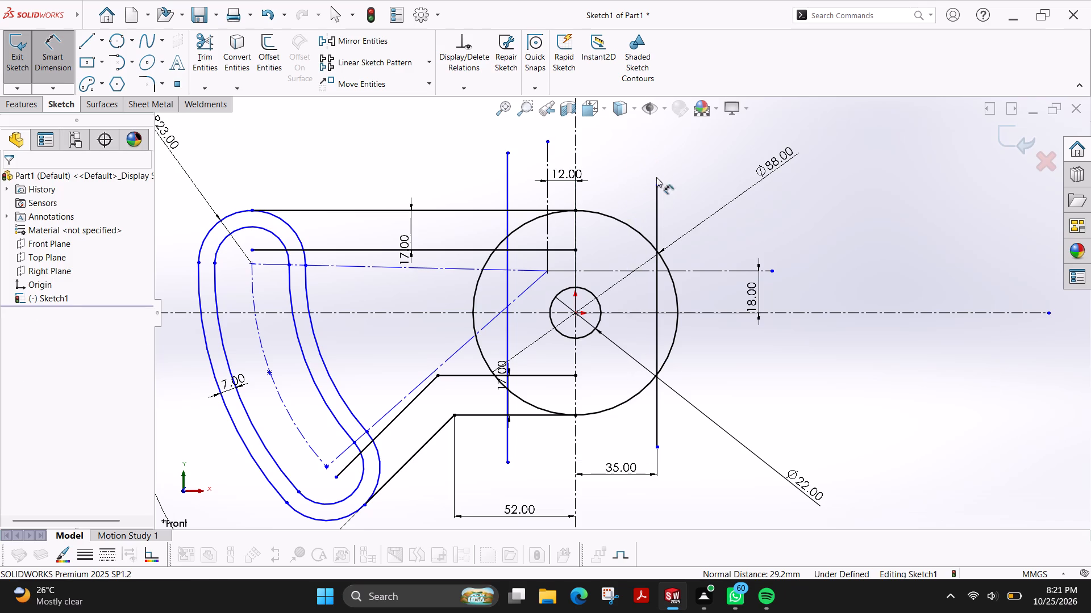
Sketch a vertical line about 66 mm long upward from the right quadrant point of the 88 mm circle.
click(85, 46)
click(677, 313)
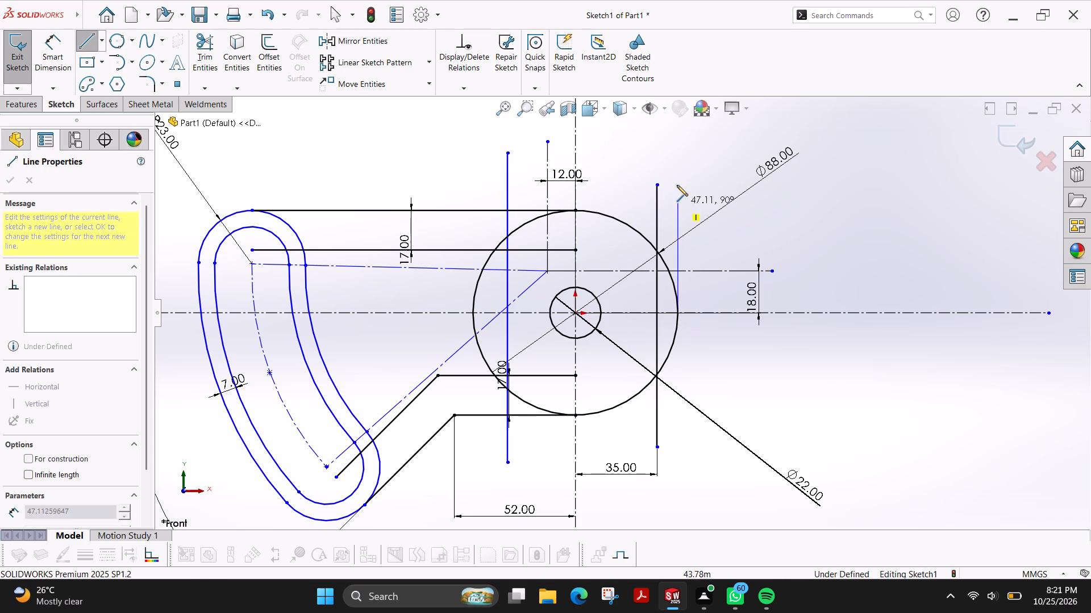
click(676, 158)
key(Escape)
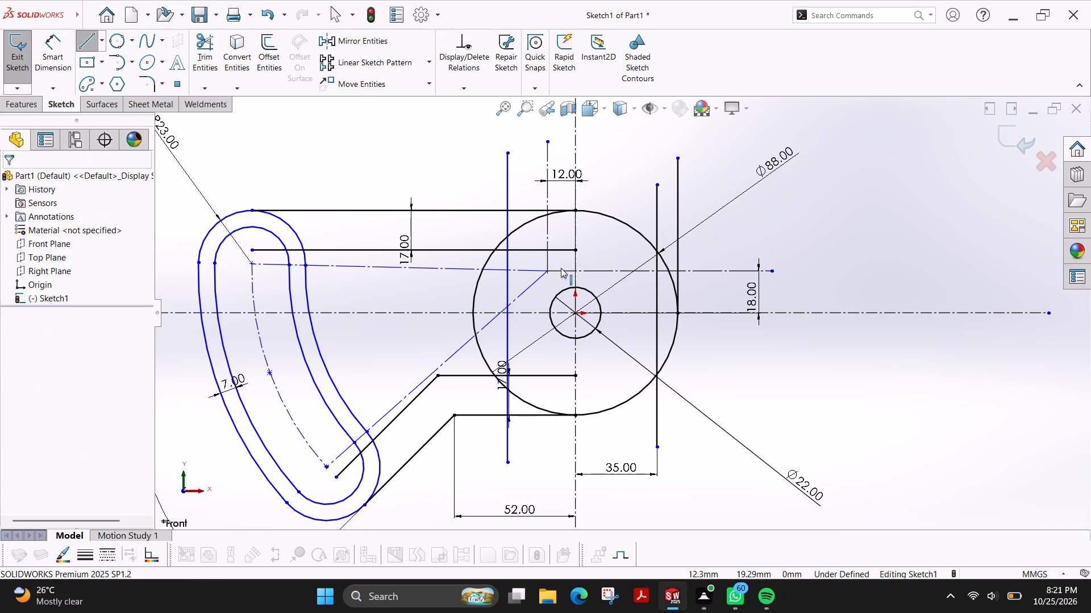
Dimension the distance between the left vertical line and the new line at the circle's right quadrant as 67 mm.
click(65, 66)
click(510, 185)
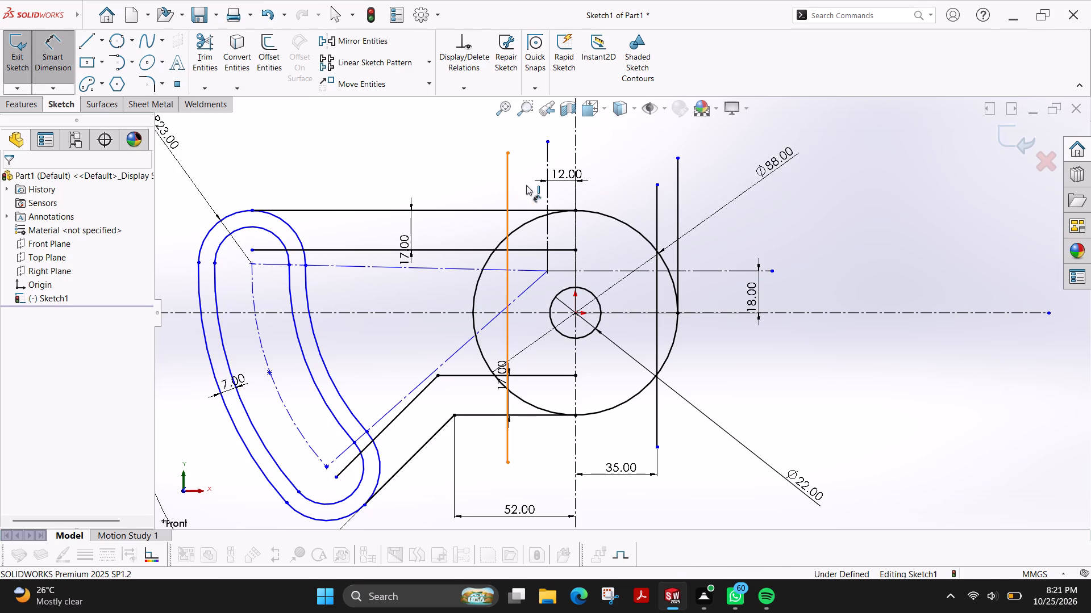
click(680, 195)
scroll(621, 161, up, 2)
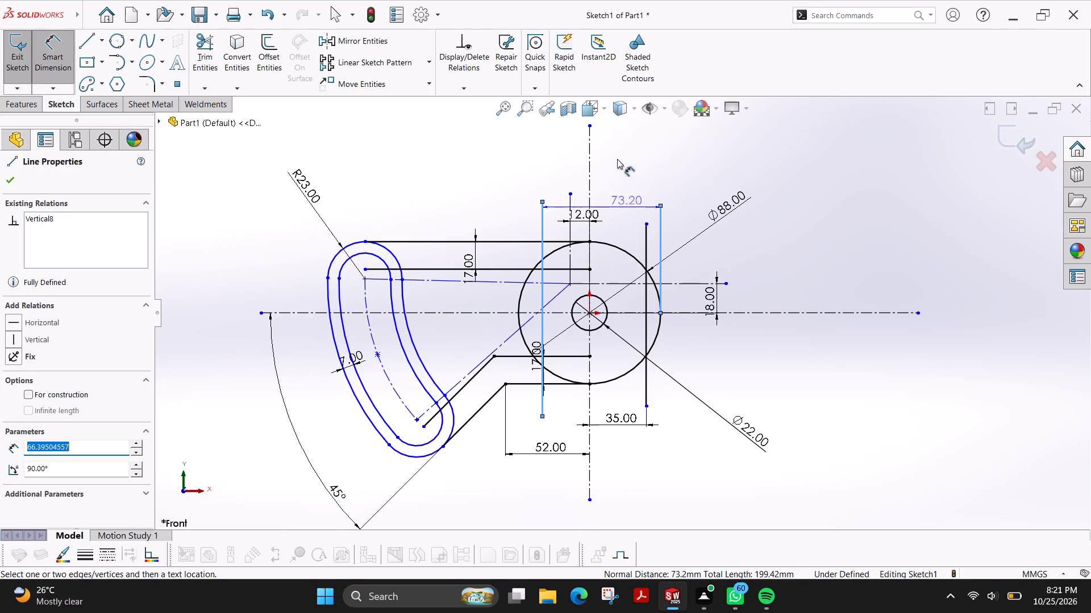
click(606, 154)
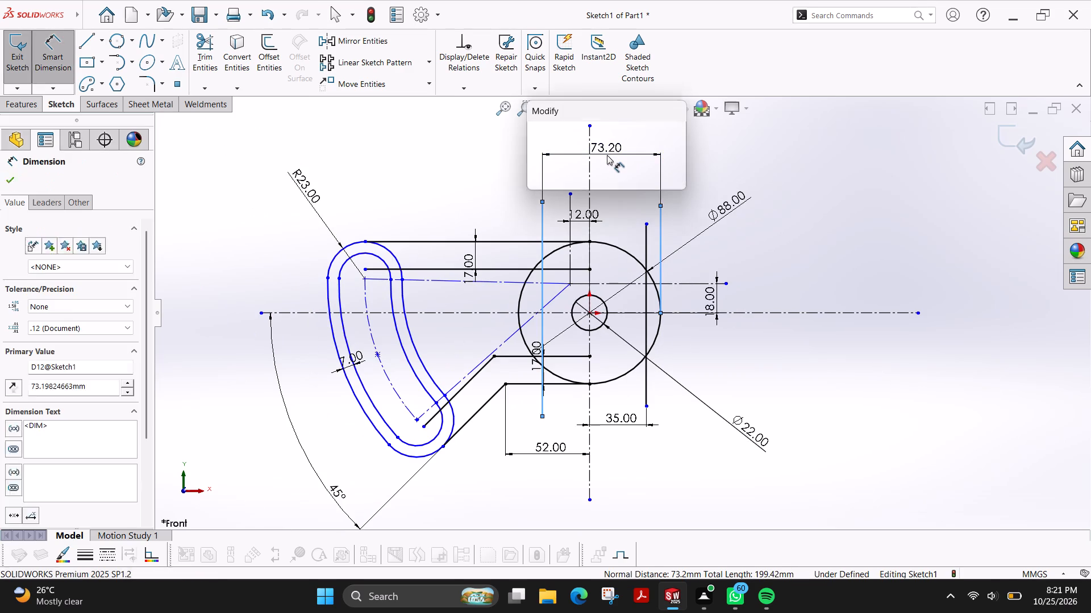
text(67)
key(Return)
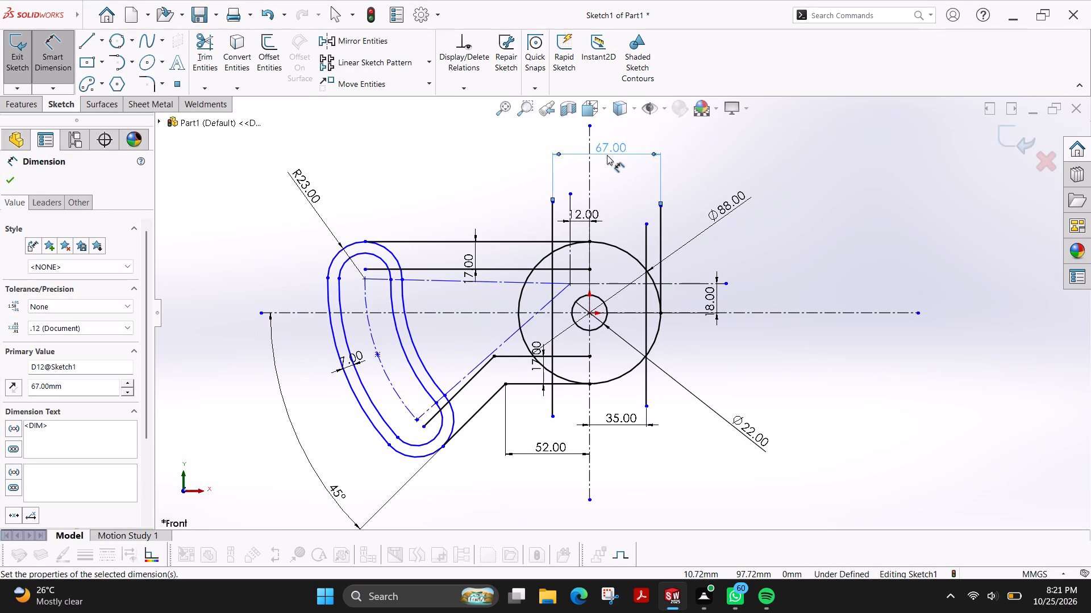
Delete the lower inner horizontal offset line that runs into the 88 mm circle.
scroll(573, 264, down, 3)
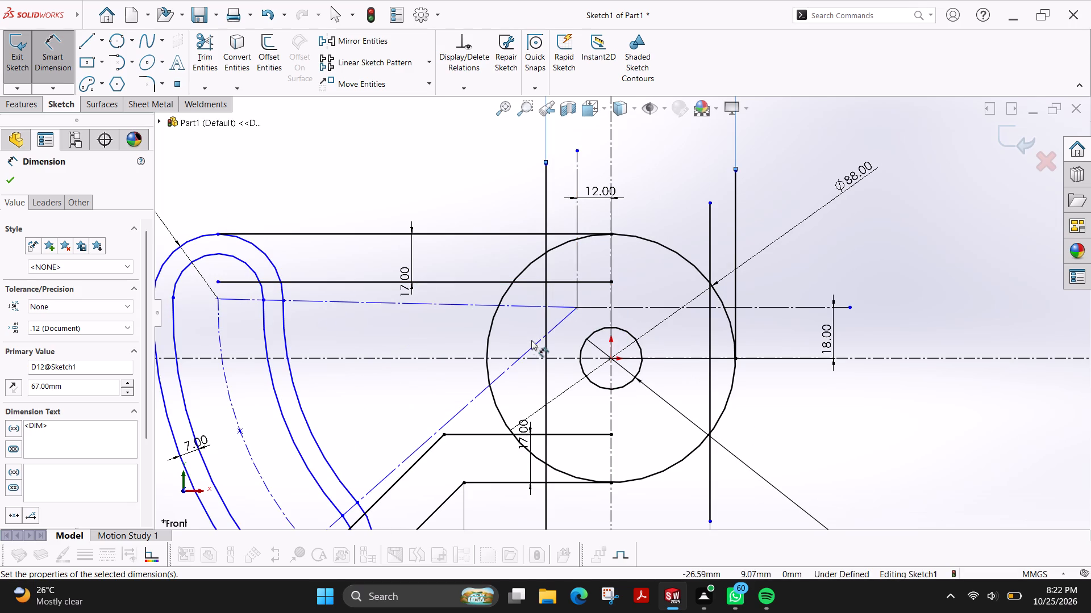
scroll(401, 341, up, 2)
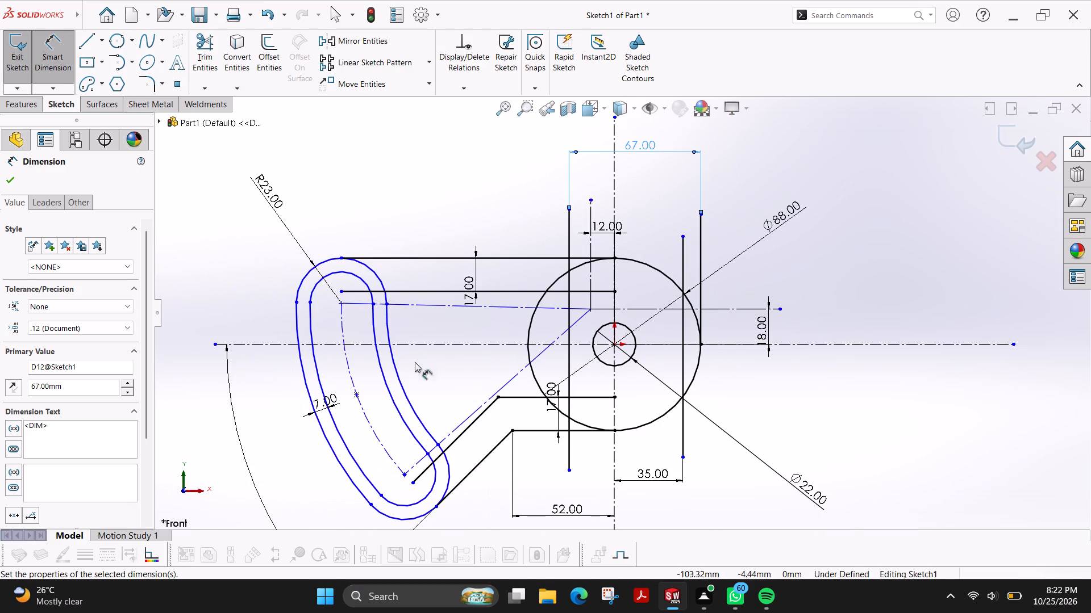
click(529, 398)
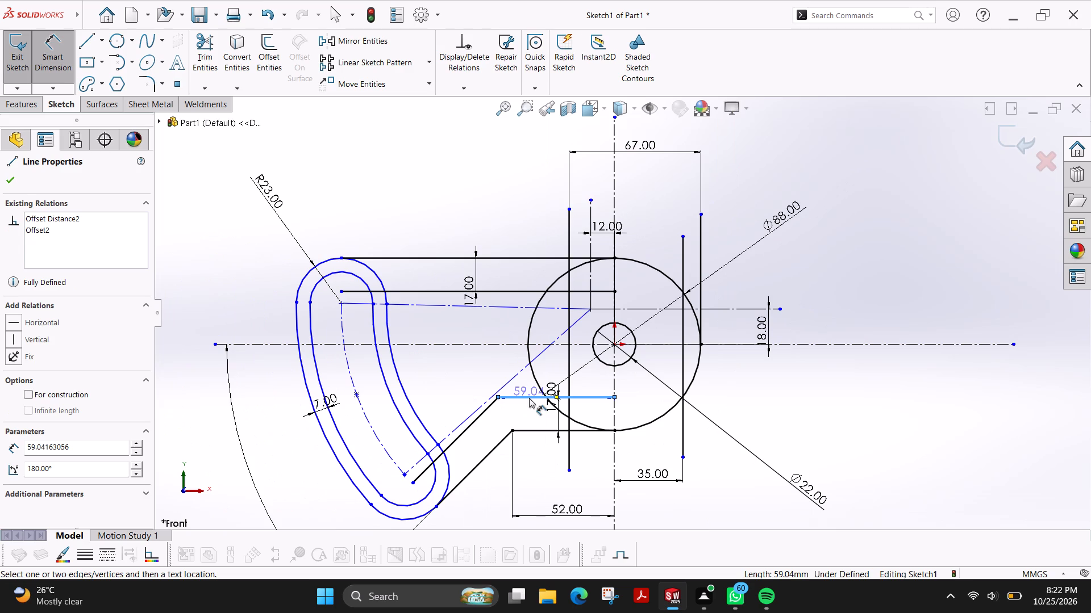
key(Delete)
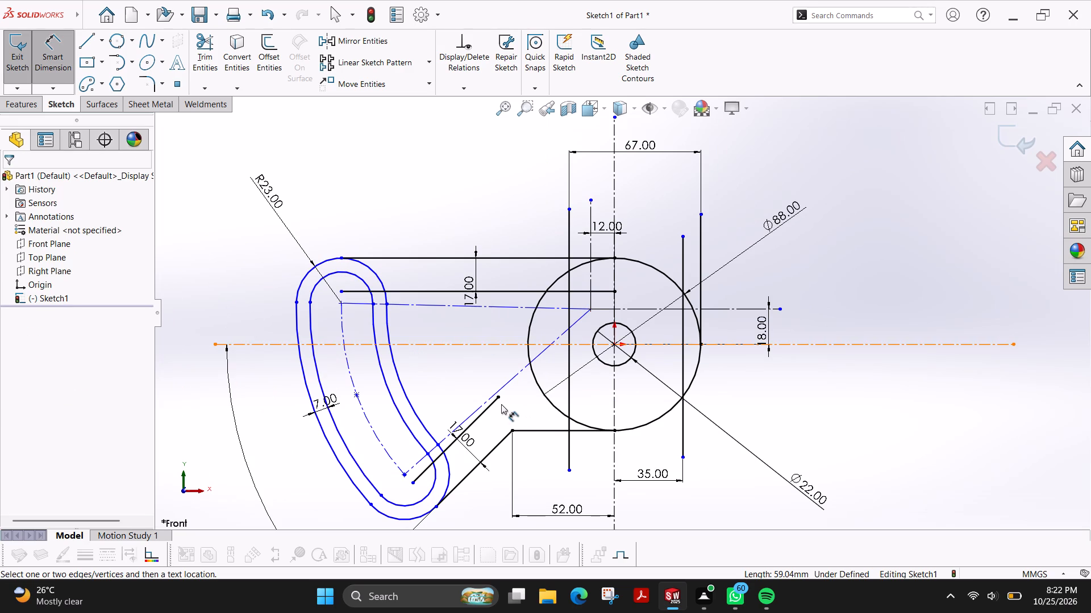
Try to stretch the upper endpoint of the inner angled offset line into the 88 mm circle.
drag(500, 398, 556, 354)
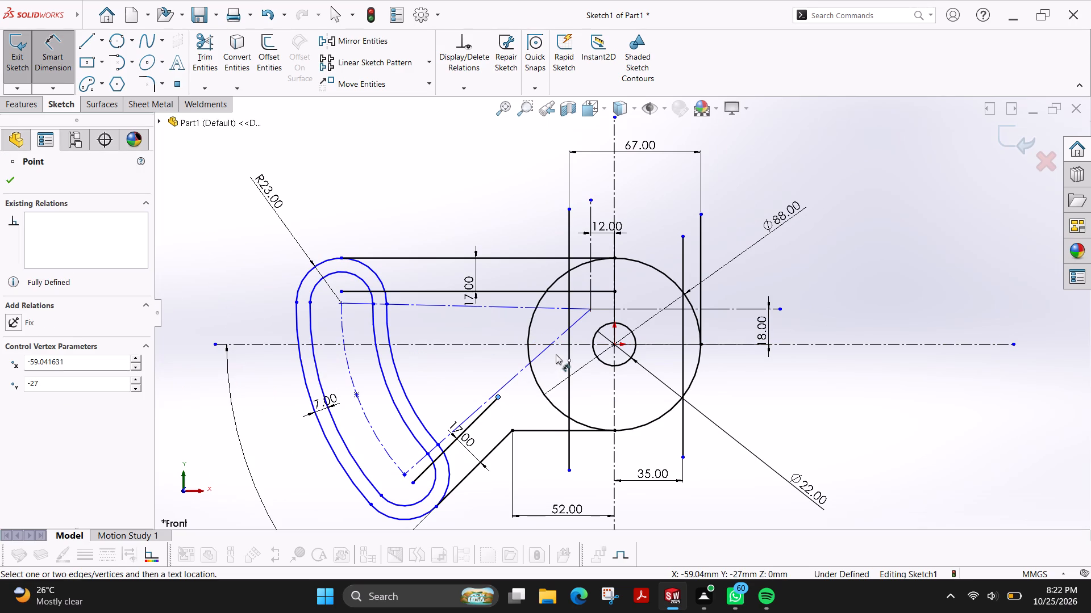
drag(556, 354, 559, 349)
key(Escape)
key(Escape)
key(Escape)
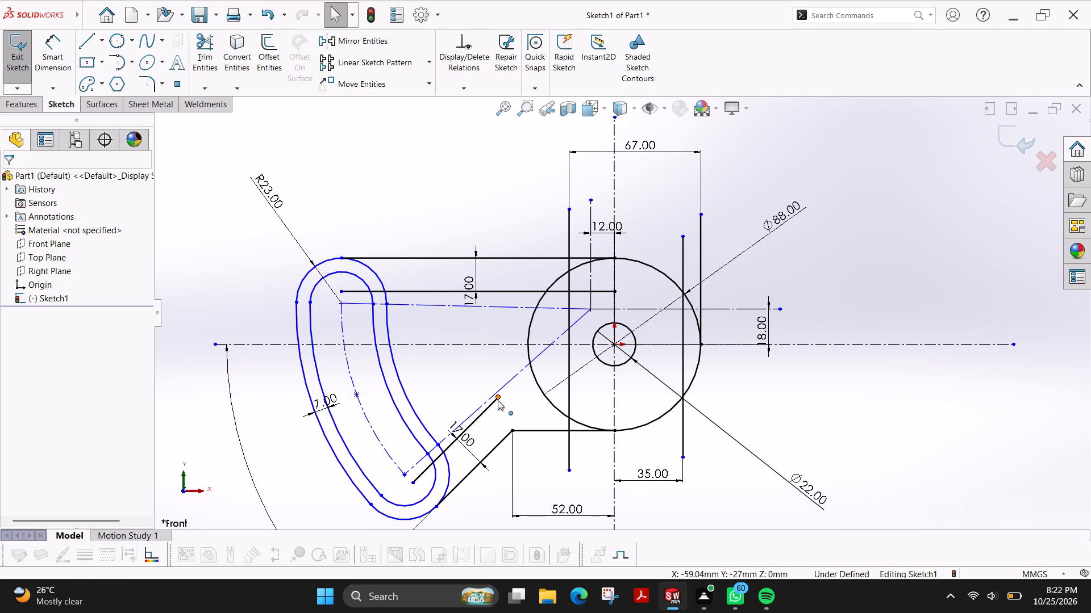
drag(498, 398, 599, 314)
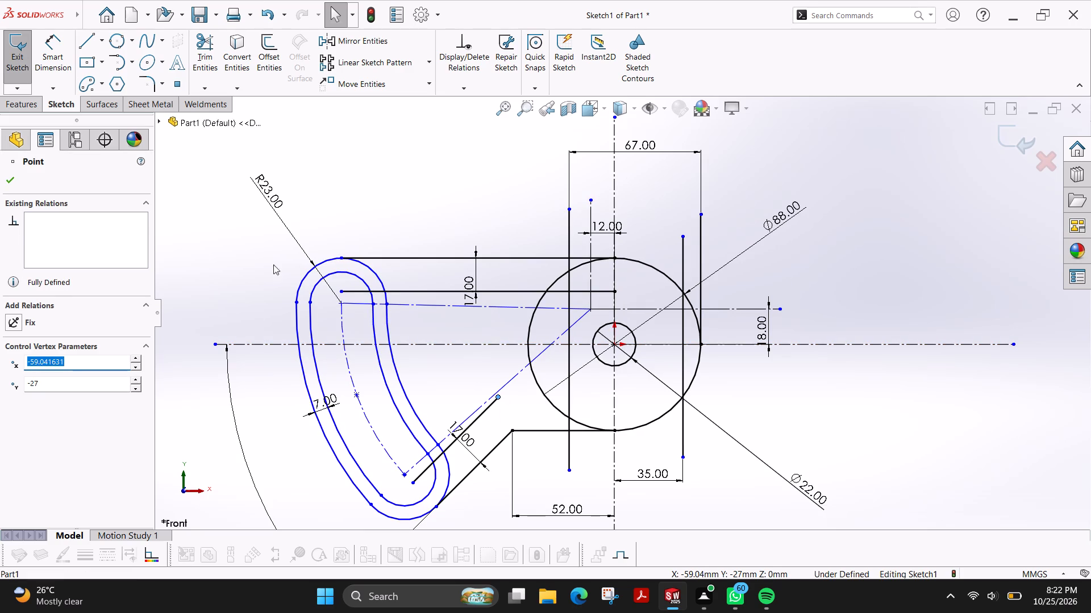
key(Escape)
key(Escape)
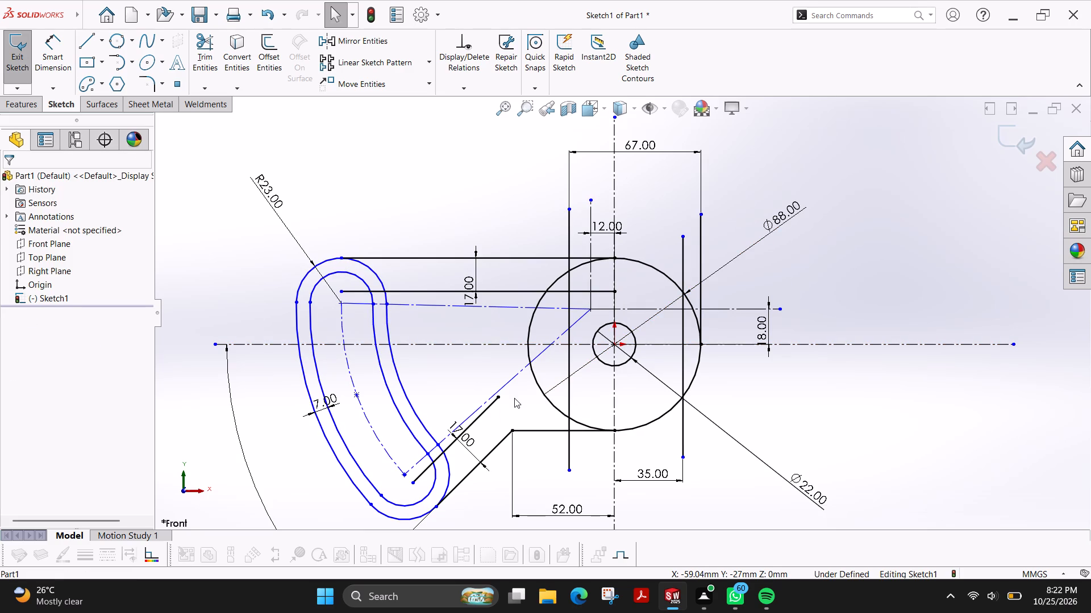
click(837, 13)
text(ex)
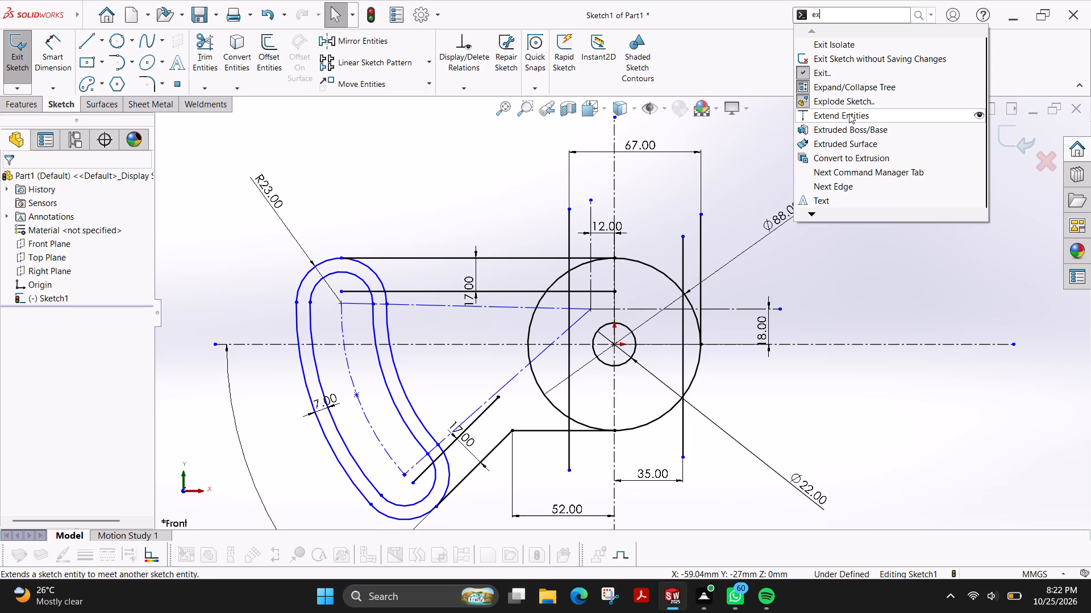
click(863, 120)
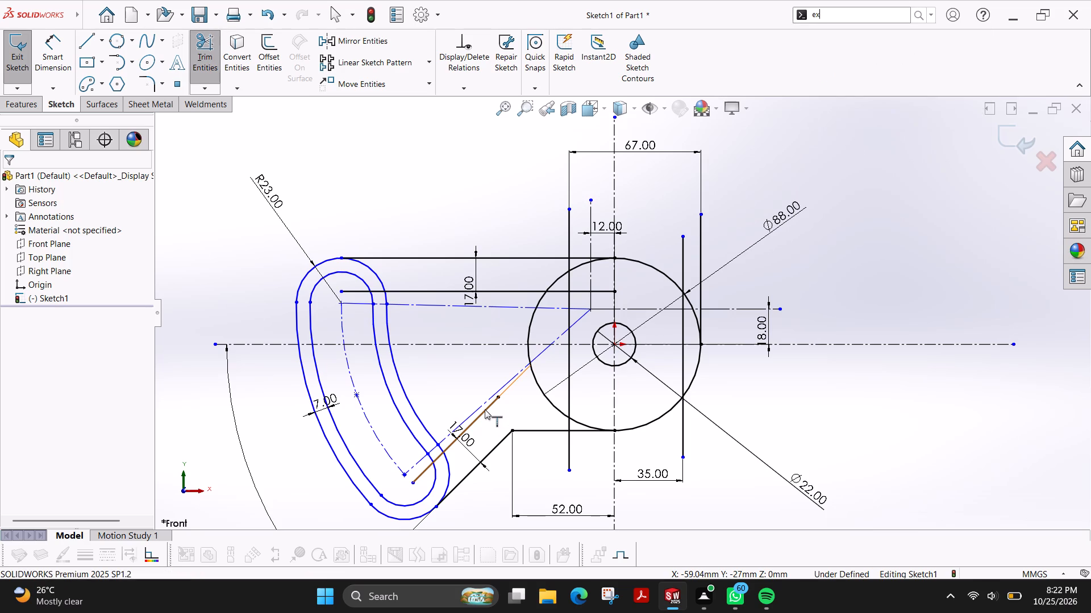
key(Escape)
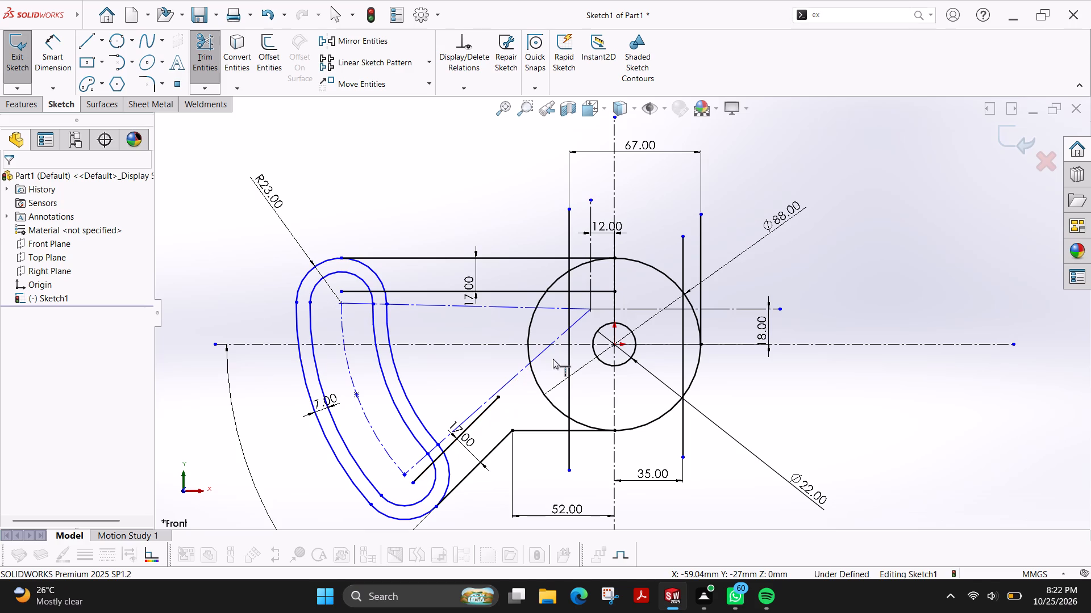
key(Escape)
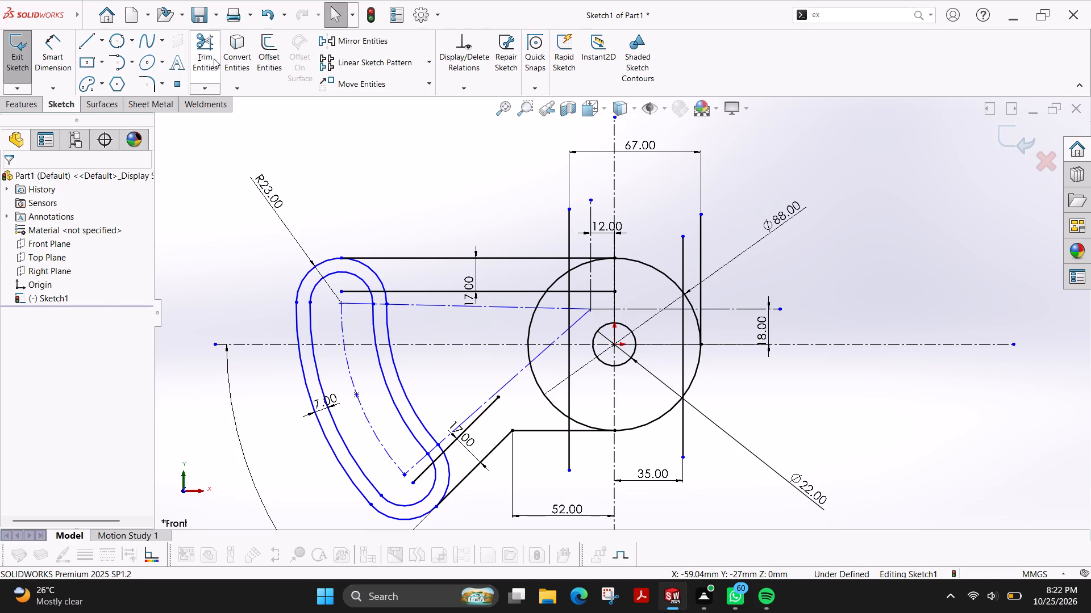
Trim away the left half of the 88 mm circle between its top and bottom tangent points with the horizontal outline lines.
click(212, 58)
drag(526, 401, 542, 376)
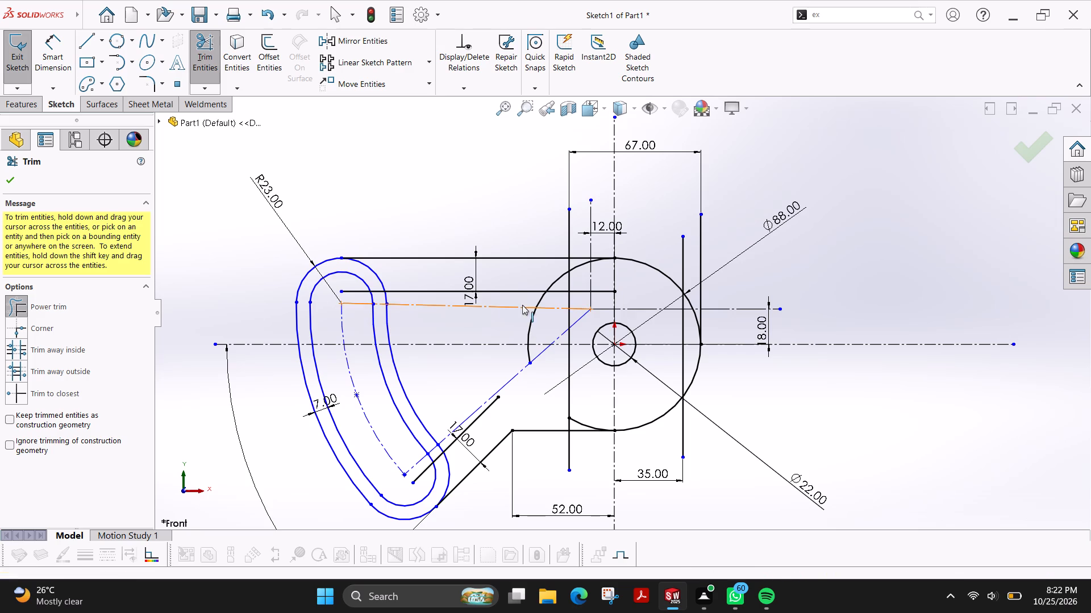
drag(522, 328, 545, 326)
drag(522, 356, 530, 356)
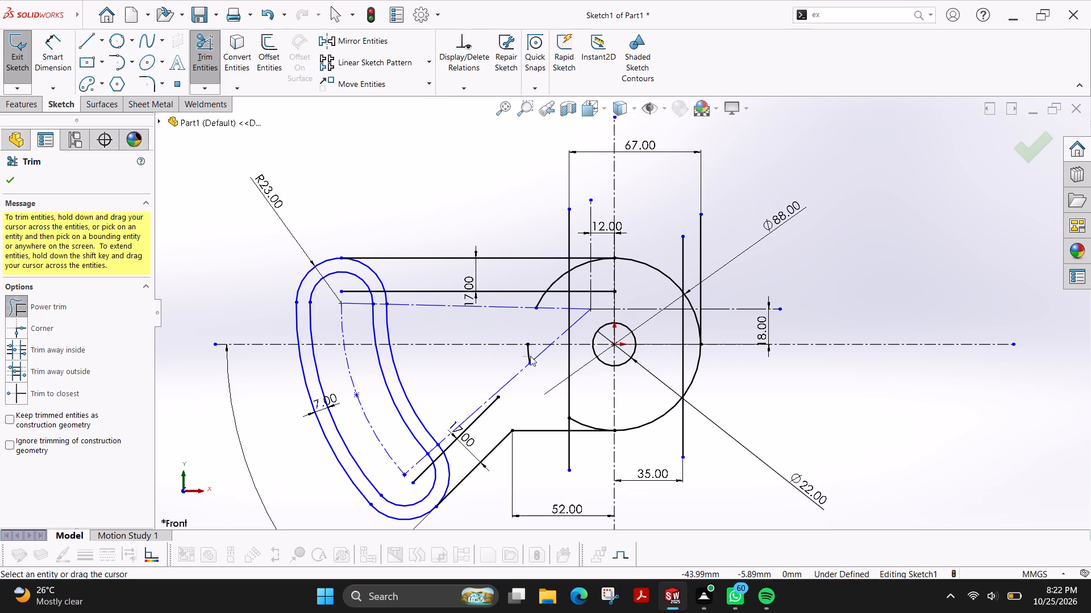
drag(530, 356, 531, 355)
drag(532, 298, 548, 300)
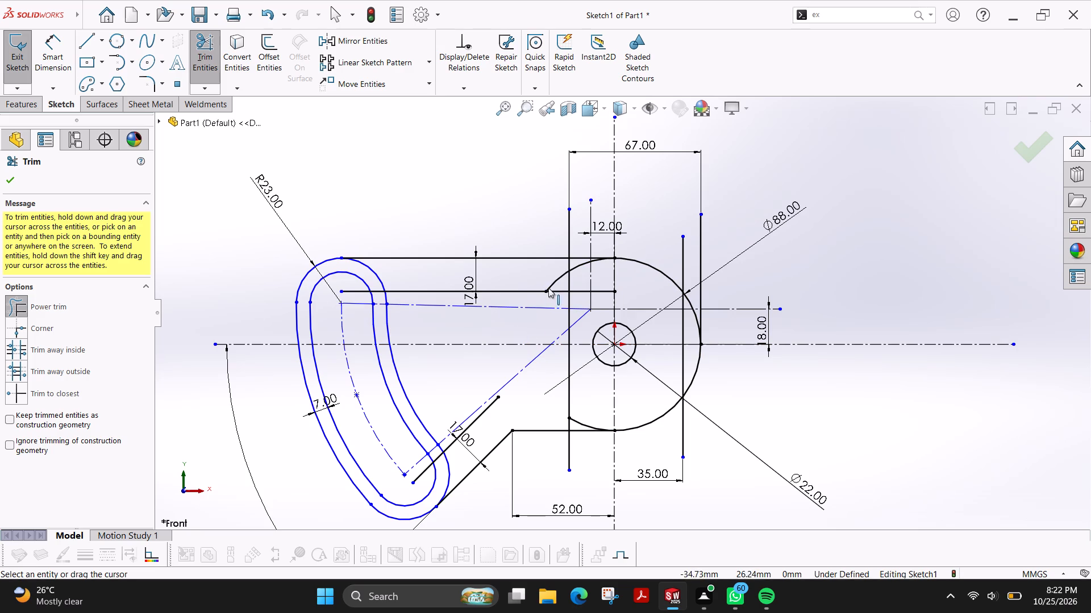
drag(548, 272, 559, 282)
scroll(636, 272, down, 3)
drag(534, 261, 544, 278)
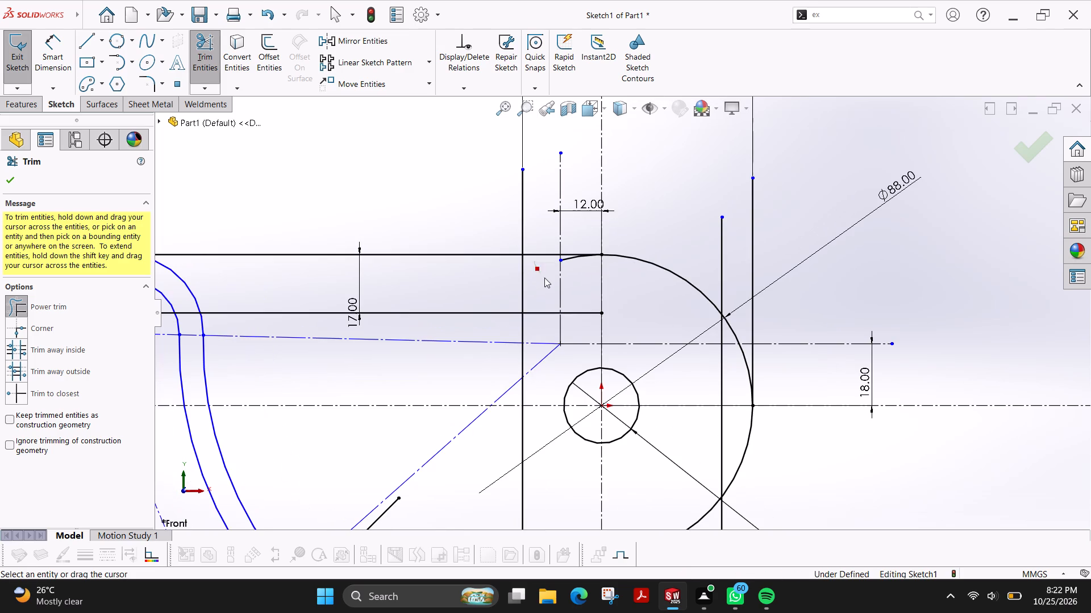
drag(544, 278, 545, 278)
scroll(574, 267, down, 8)
drag(560, 253, 581, 283)
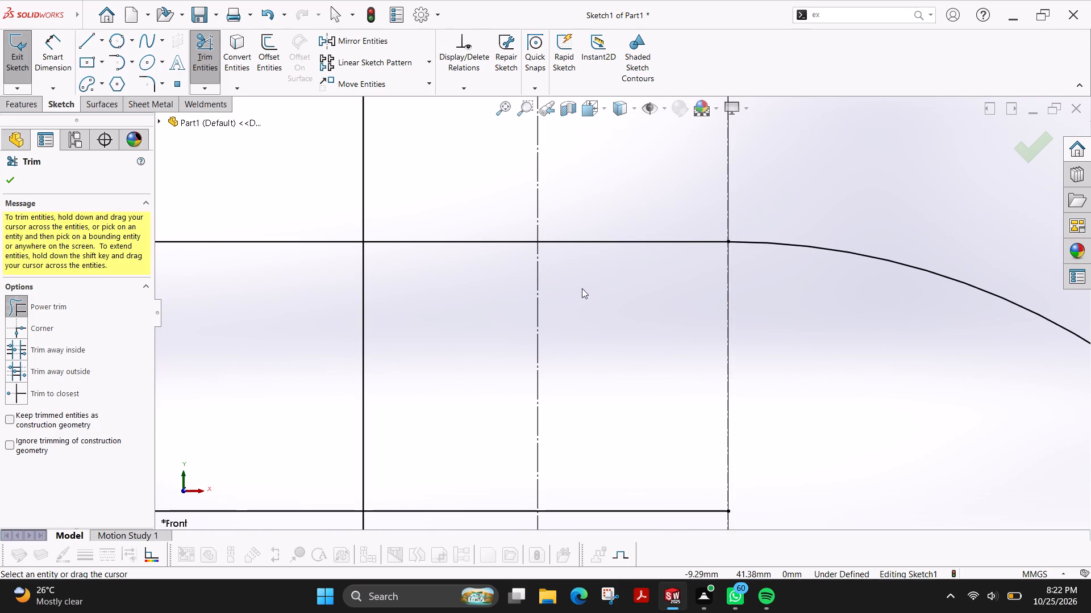
scroll(586, 295, up, 4)
scroll(727, 389, up, 4)
scroll(646, 470, down, 2)
drag(569, 482, 570, 491)
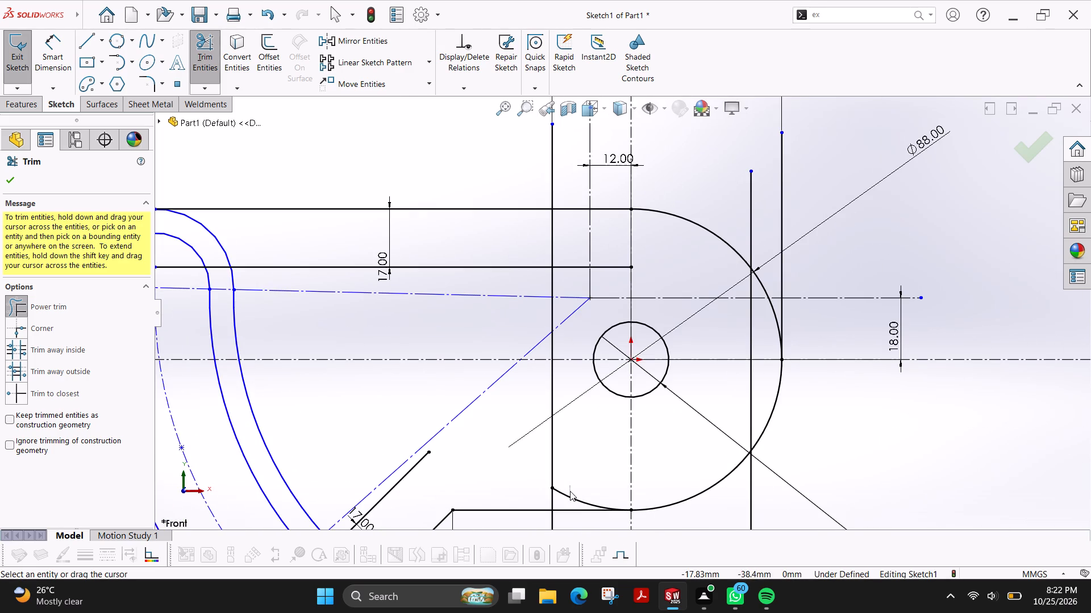
drag(570, 491, 570, 498)
scroll(551, 459, up, 3)
click(11, 185)
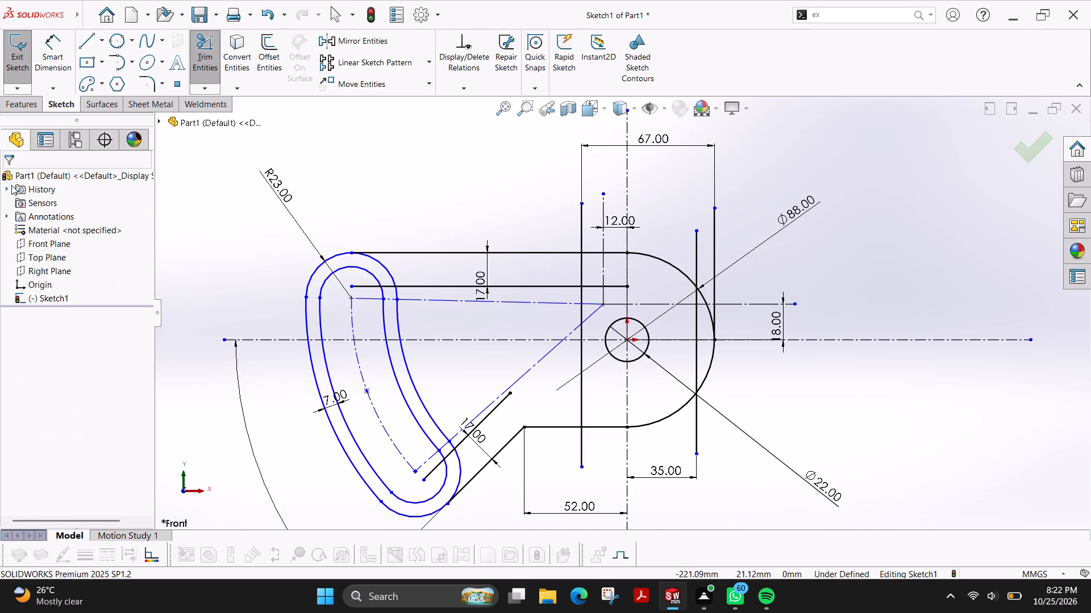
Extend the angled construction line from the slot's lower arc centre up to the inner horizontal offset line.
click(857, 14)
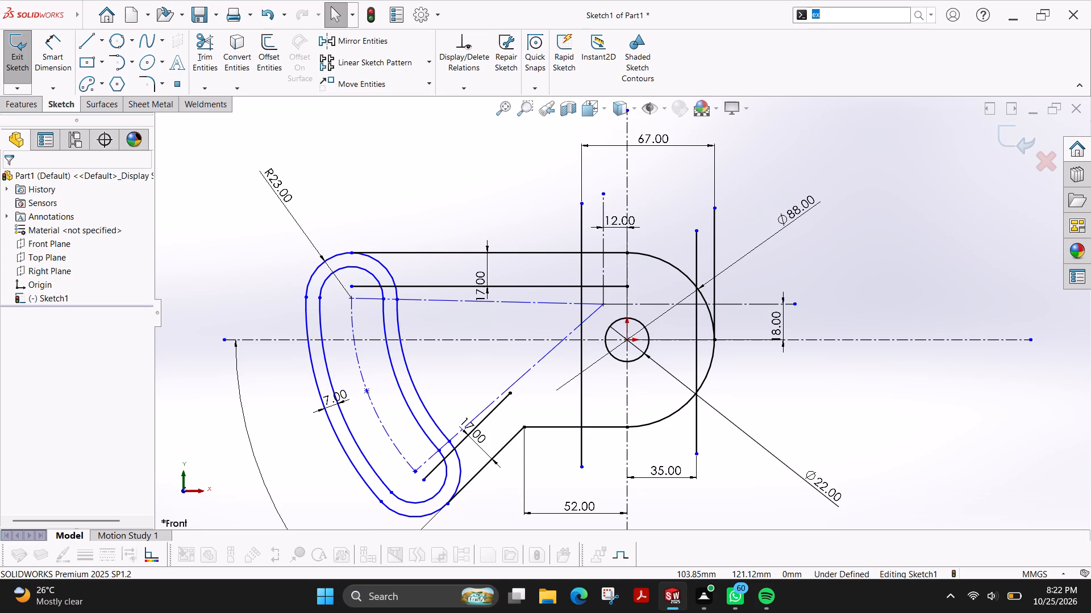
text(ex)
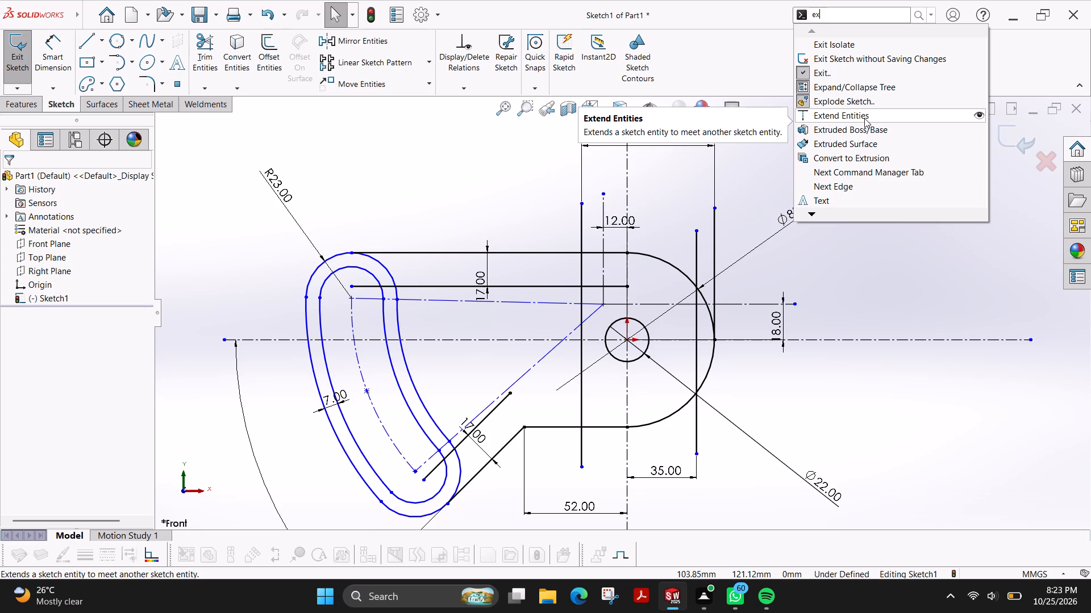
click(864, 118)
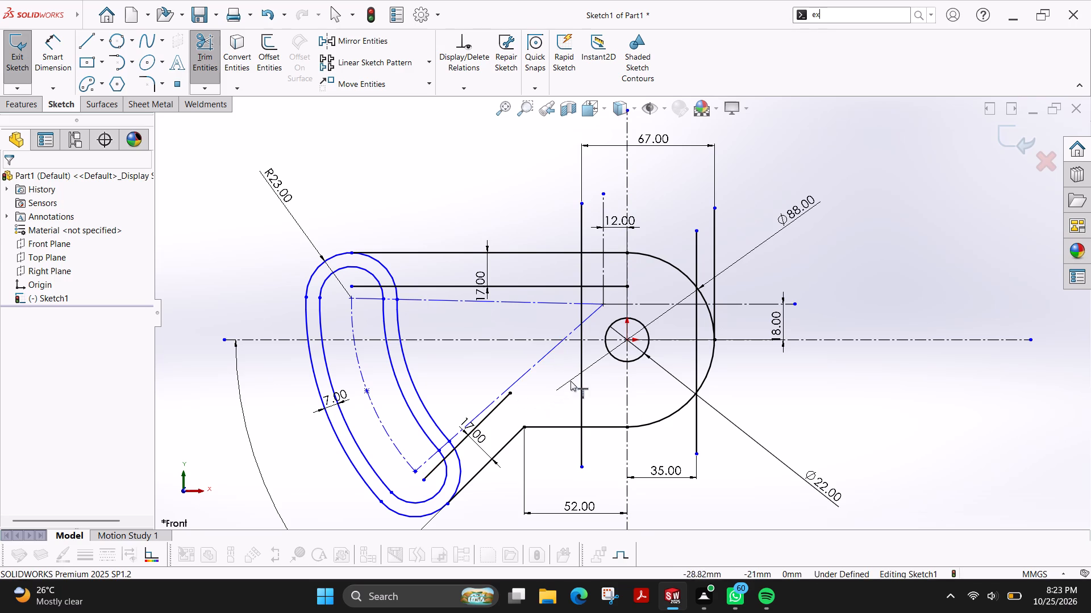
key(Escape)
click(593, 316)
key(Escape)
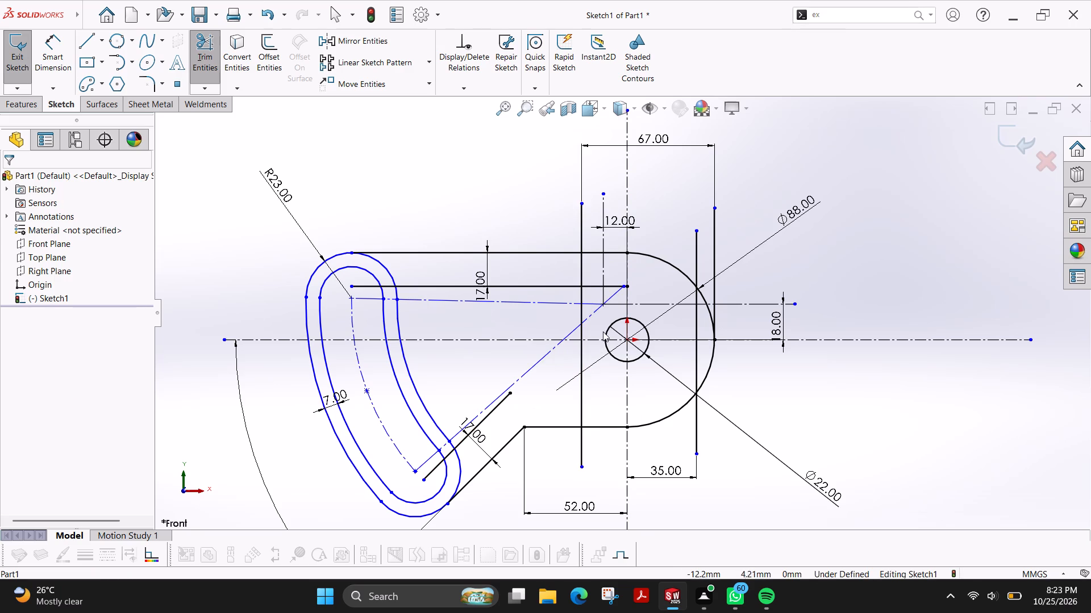
Delete the angled and near-horizontal construction lines running from the slot's arc centres, and the vertical line left of the 22 mm circle.
click(592, 316)
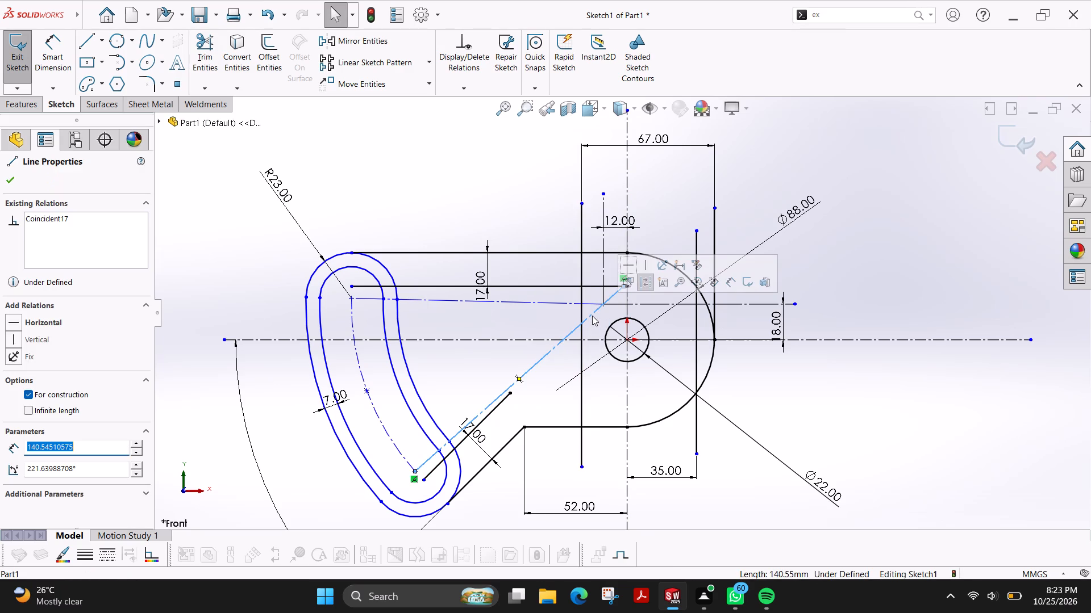
key(Delete)
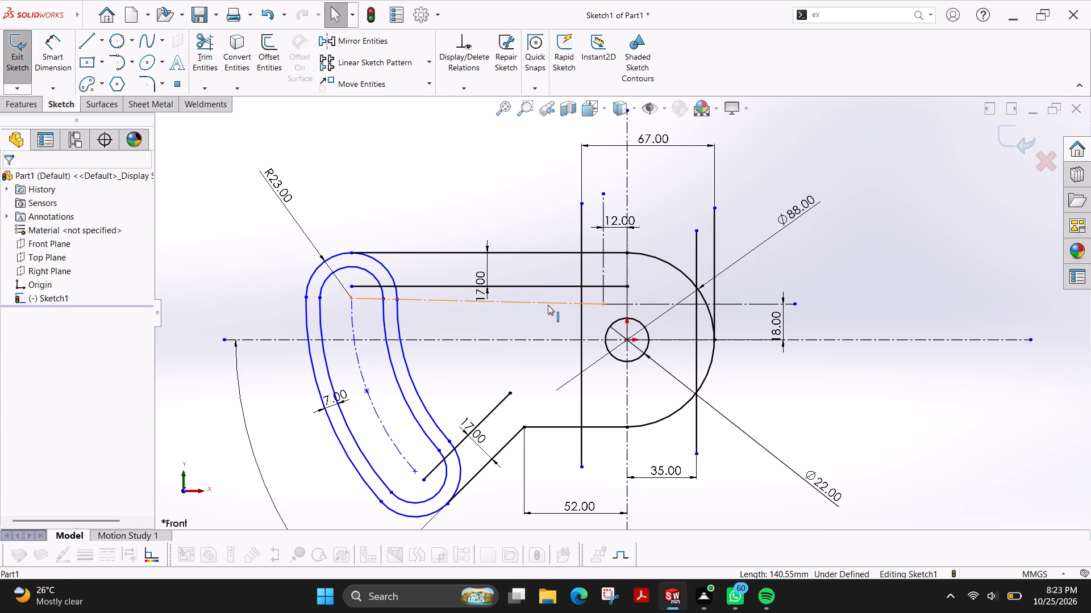
click(548, 305)
key(Delete)
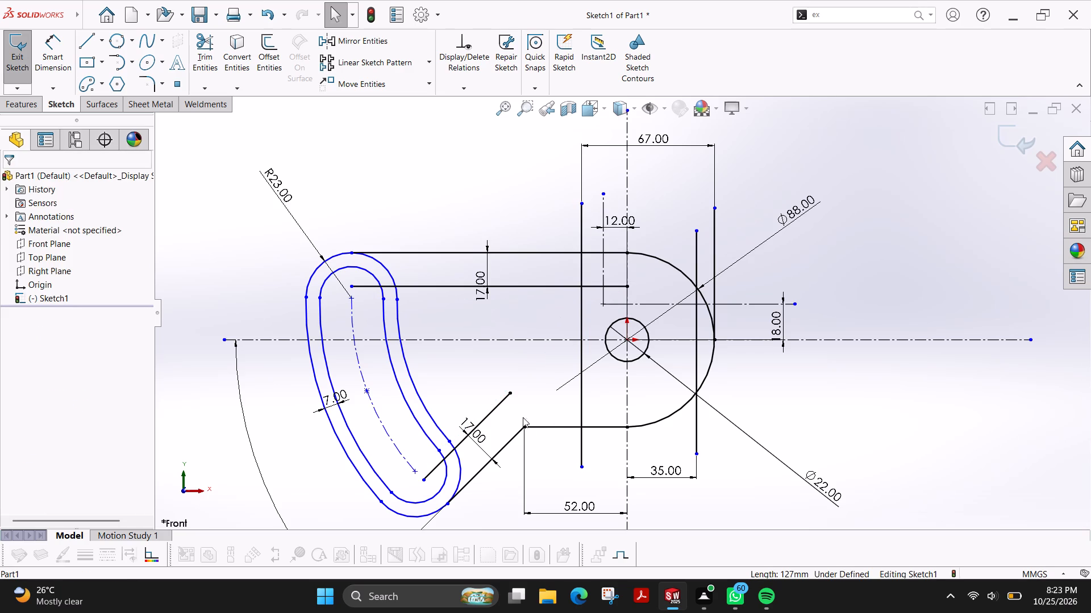
click(581, 308)
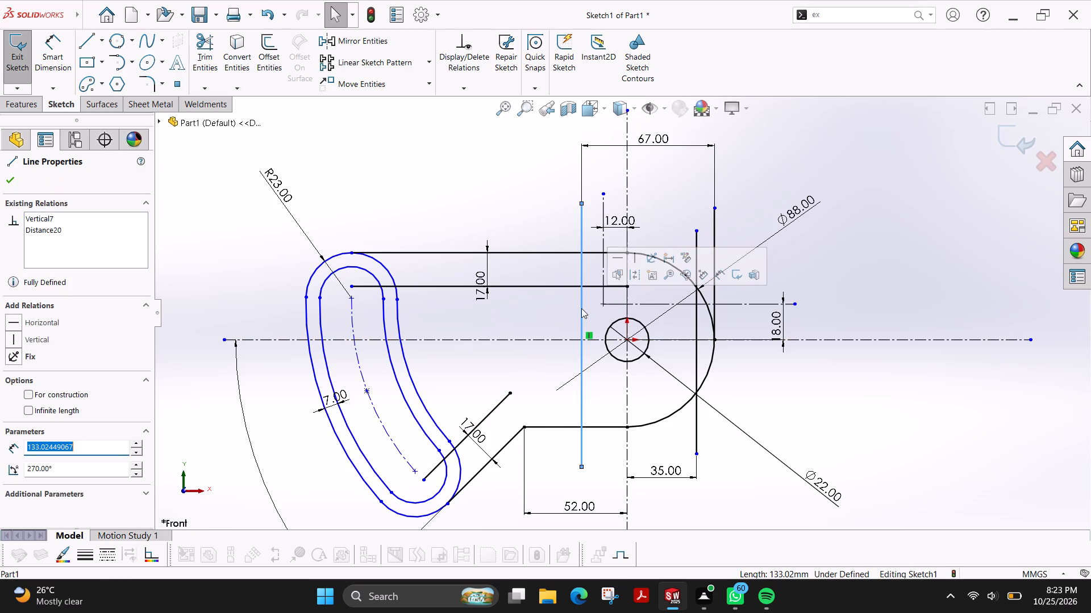
key(Delete)
click(476, 297)
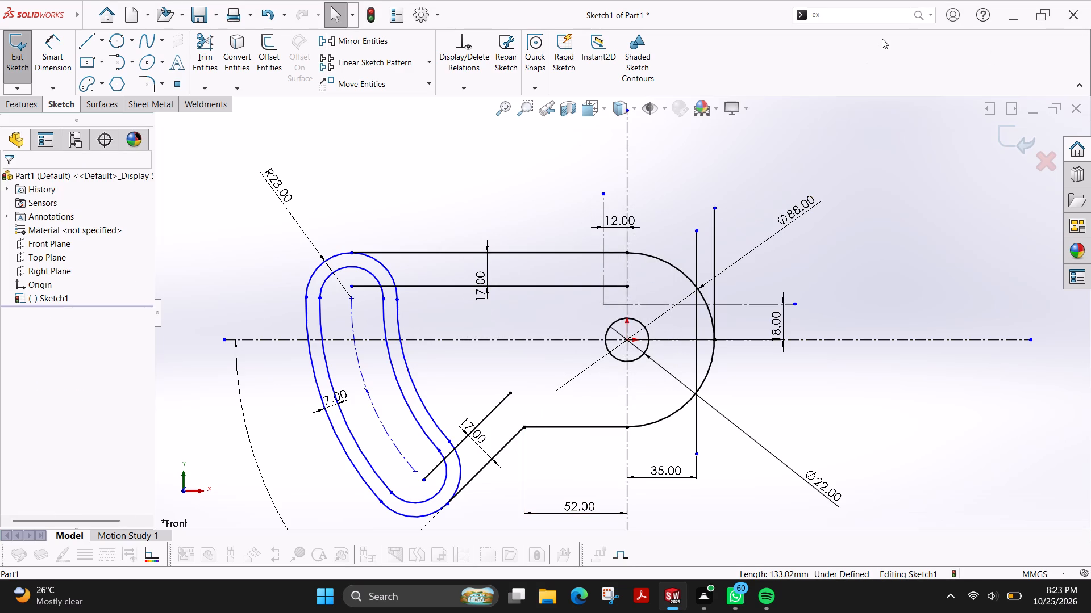
Extend the upper end of the inner angled offset line until it meets the inner horizontal offset line.
click(847, 19)
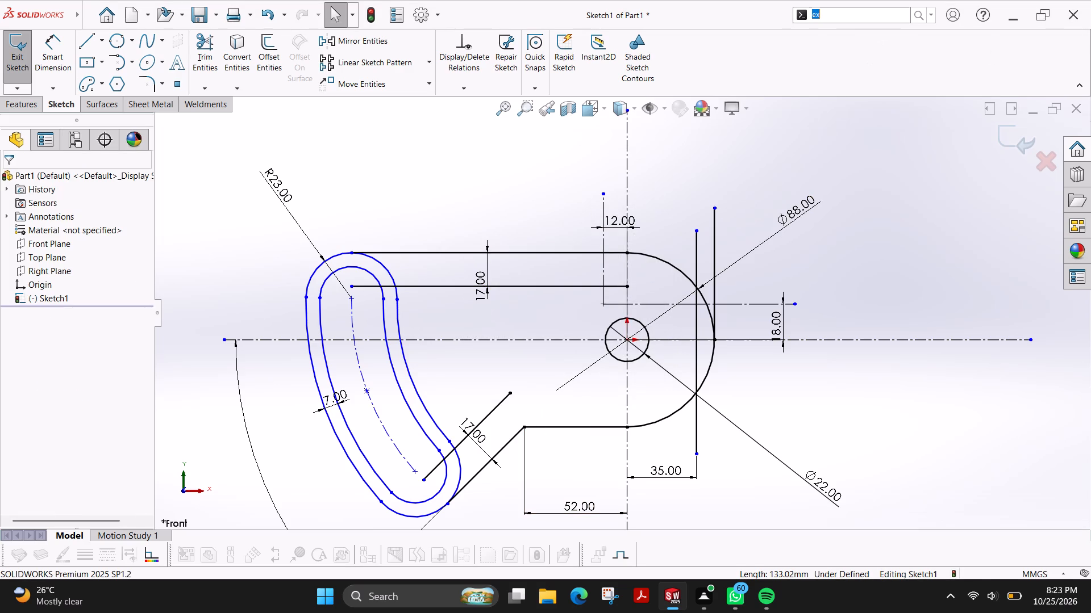
text(ex)
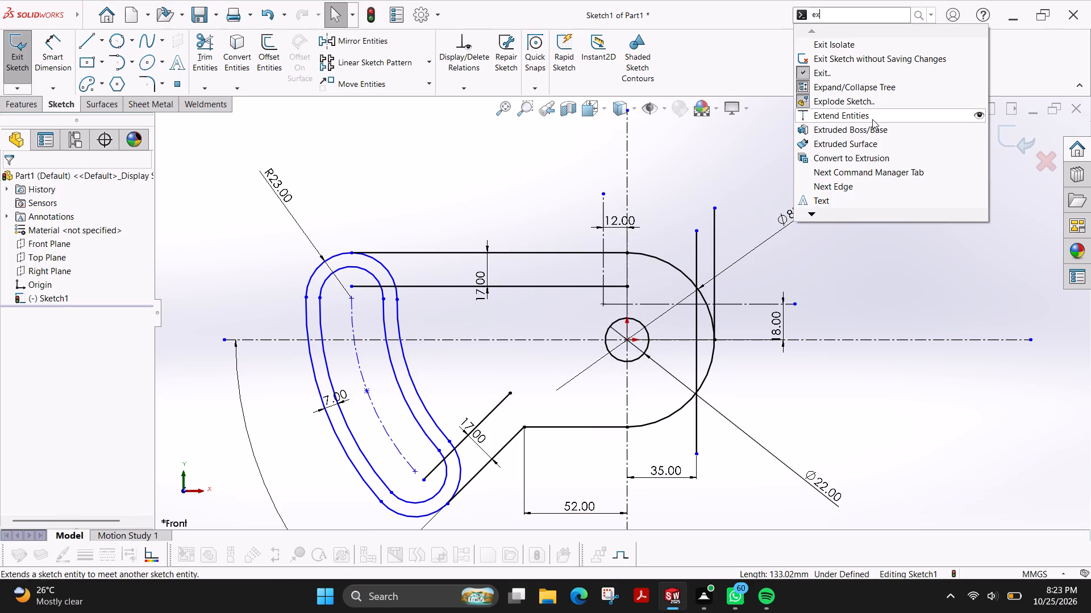
click(872, 119)
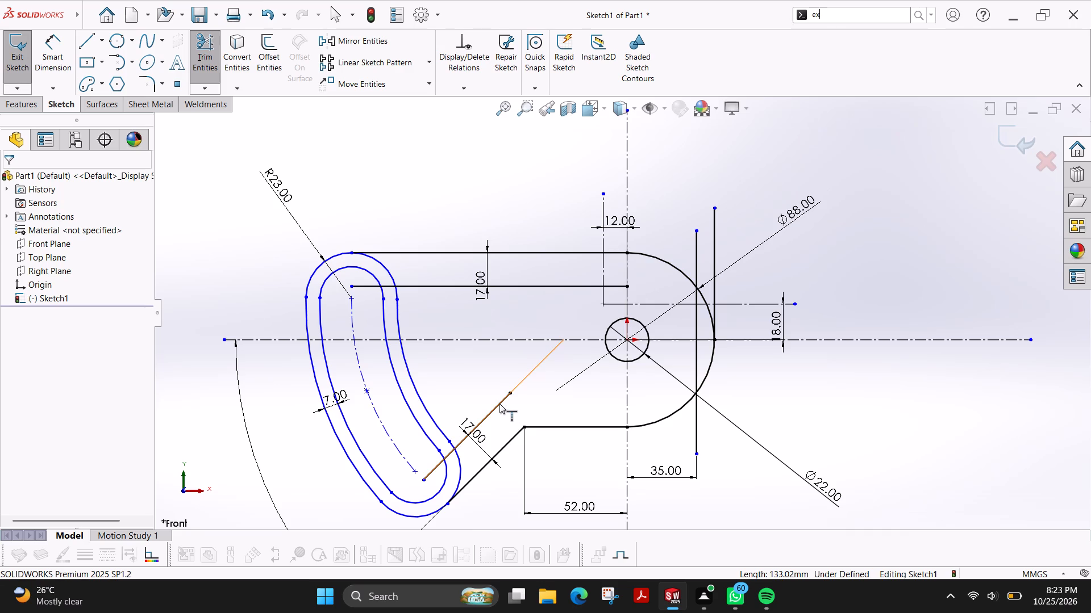
click(499, 404)
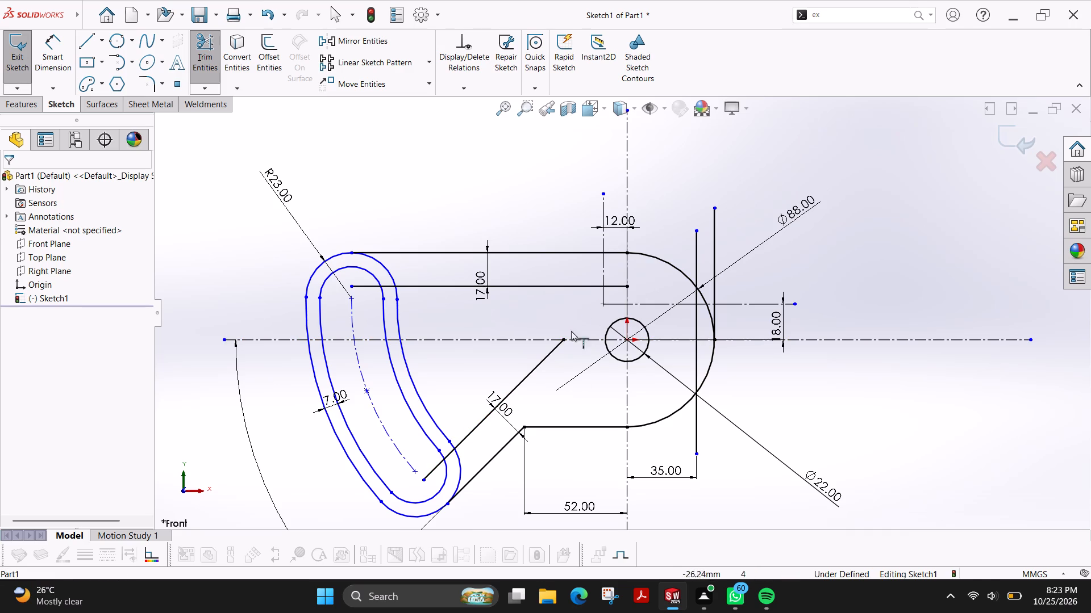
click(550, 355)
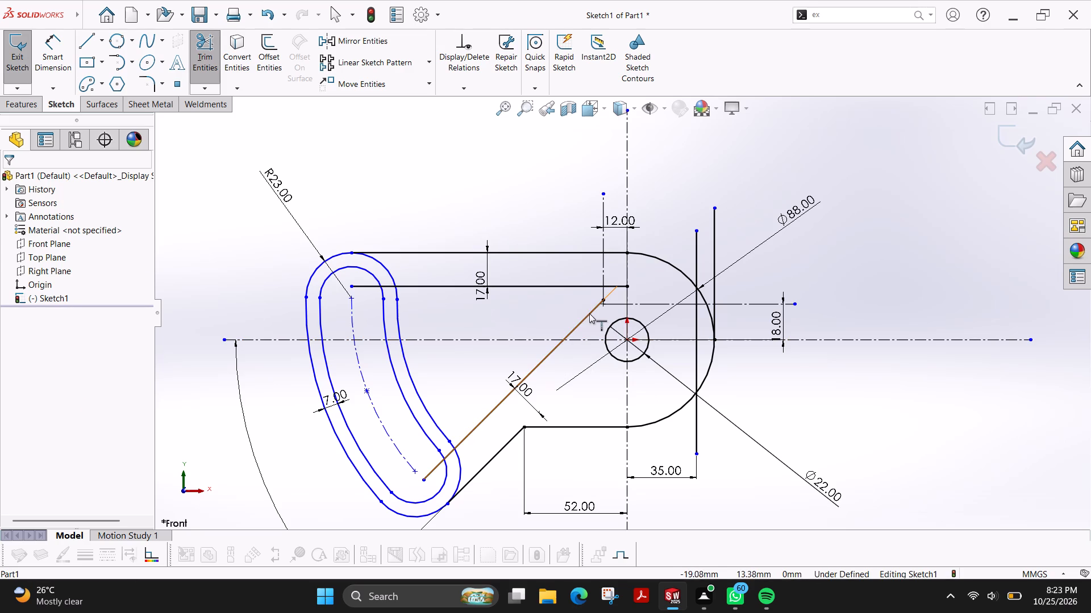
click(589, 313)
key(Escape)
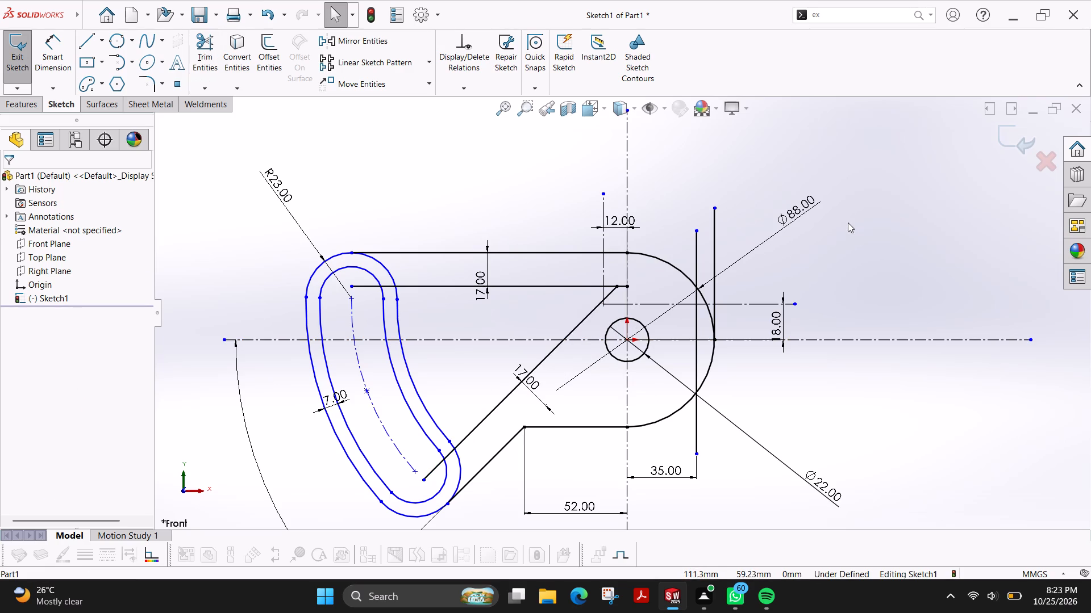
key(Escape)
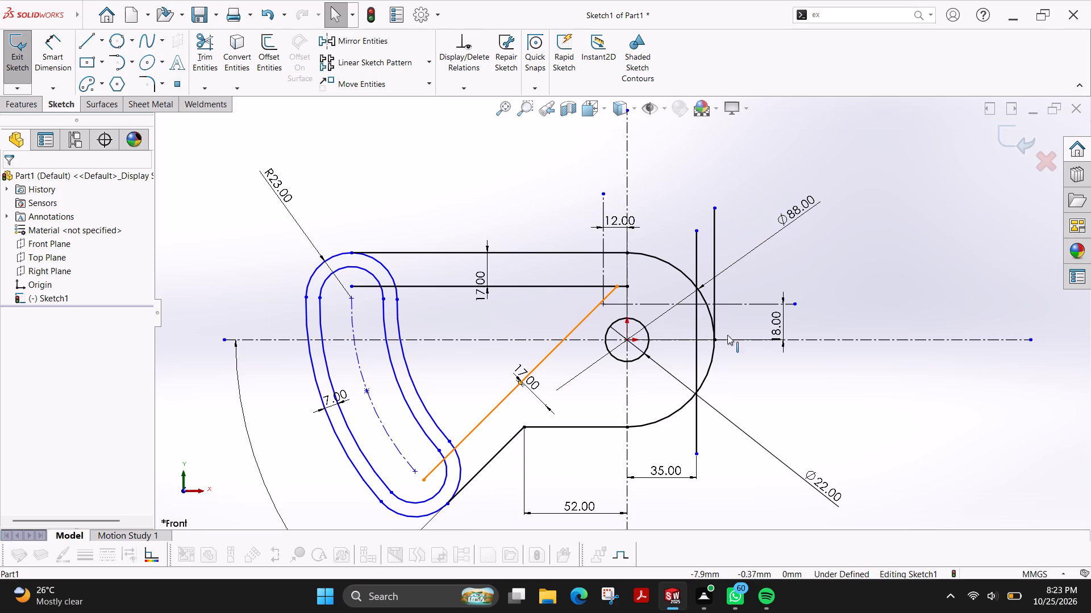
Draw a perimeter circle of about 9.8 mm radius tangent to the slot's outer right edge and the inner angled line.
scroll(683, 318, down, 2)
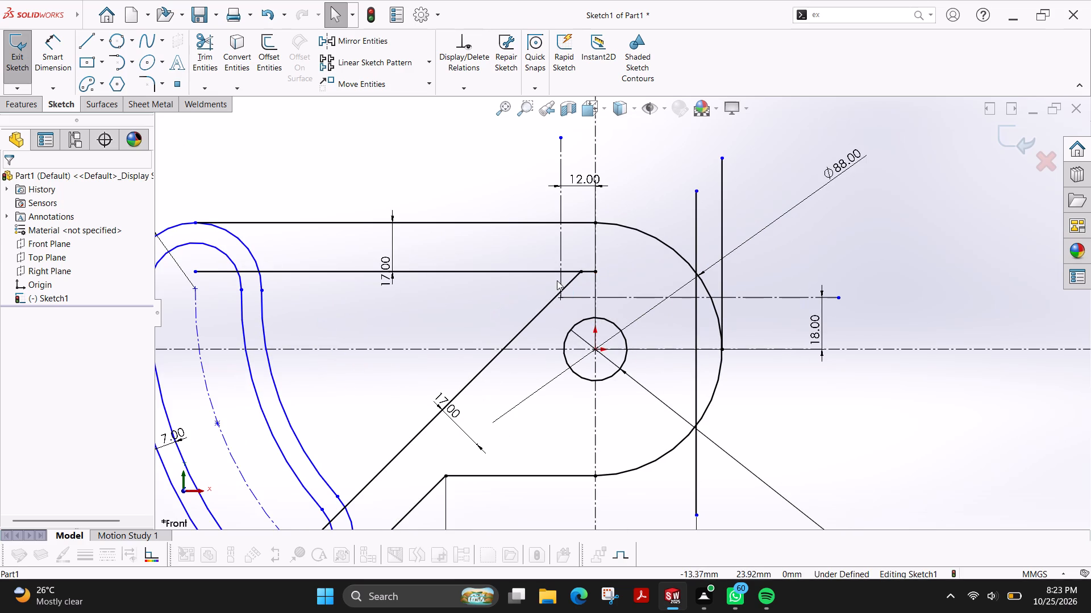
scroll(402, 346, up, 3)
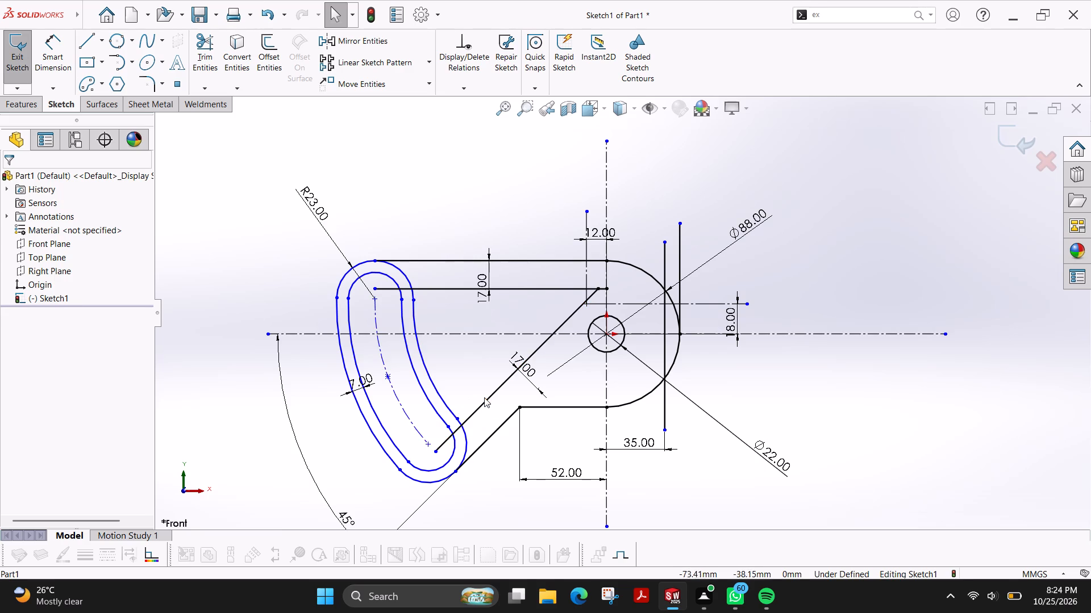
click(119, 40)
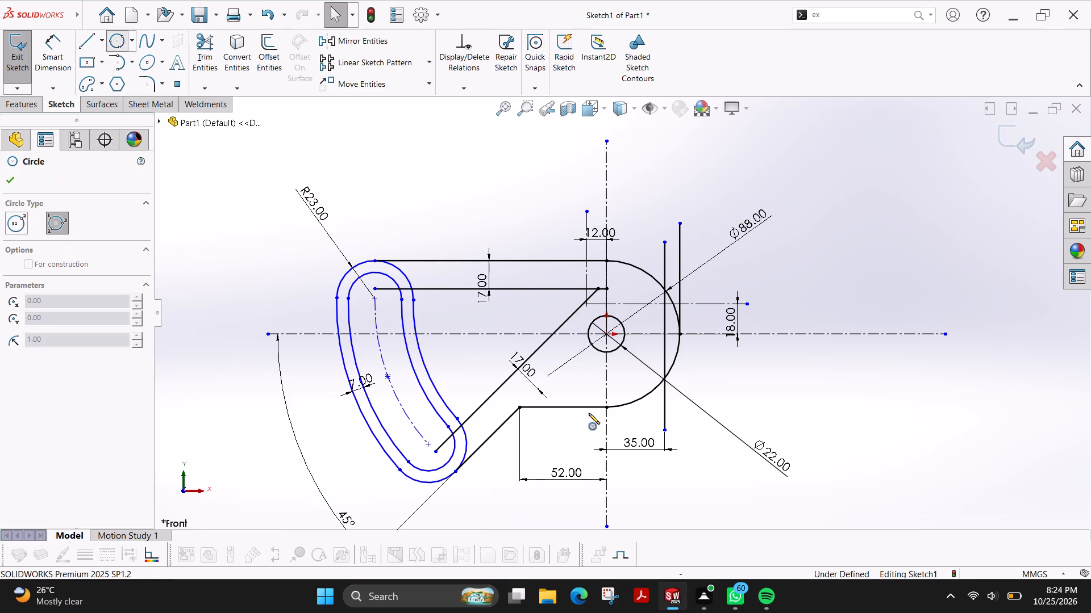
click(443, 399)
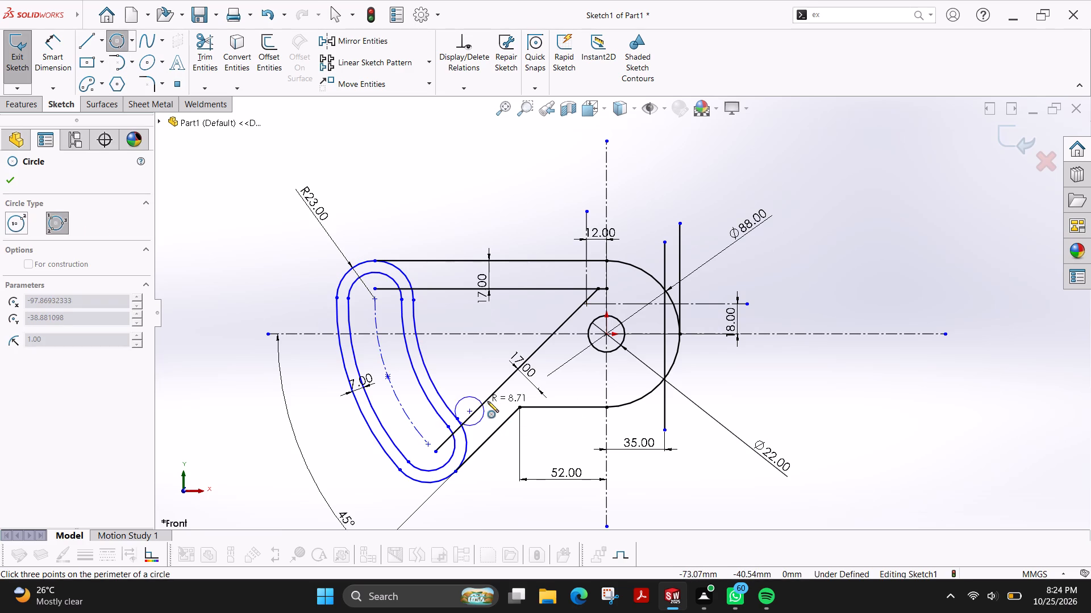
click(484, 401)
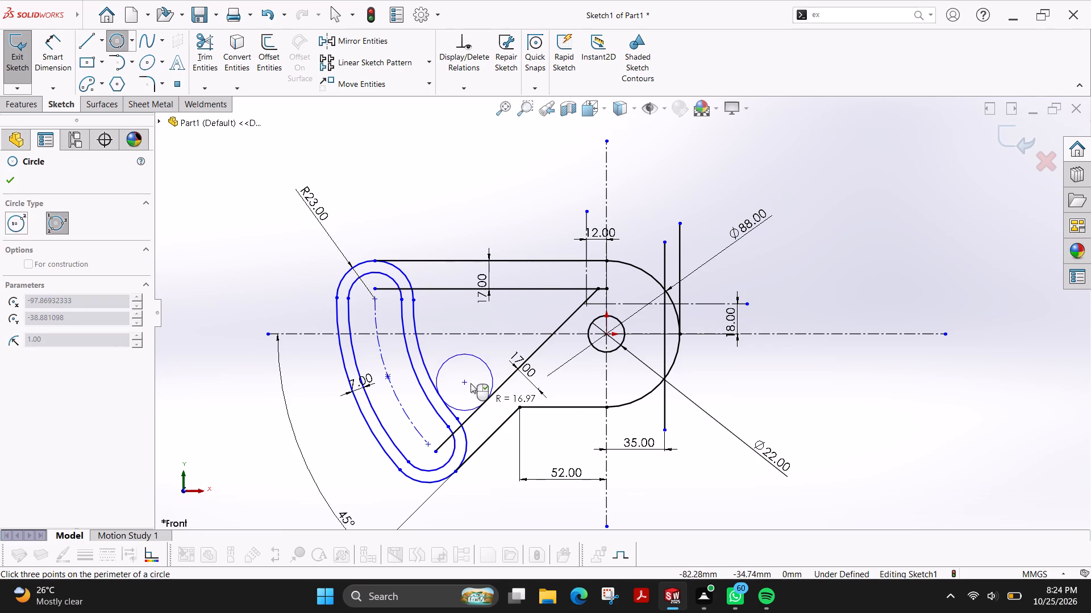
click(466, 385)
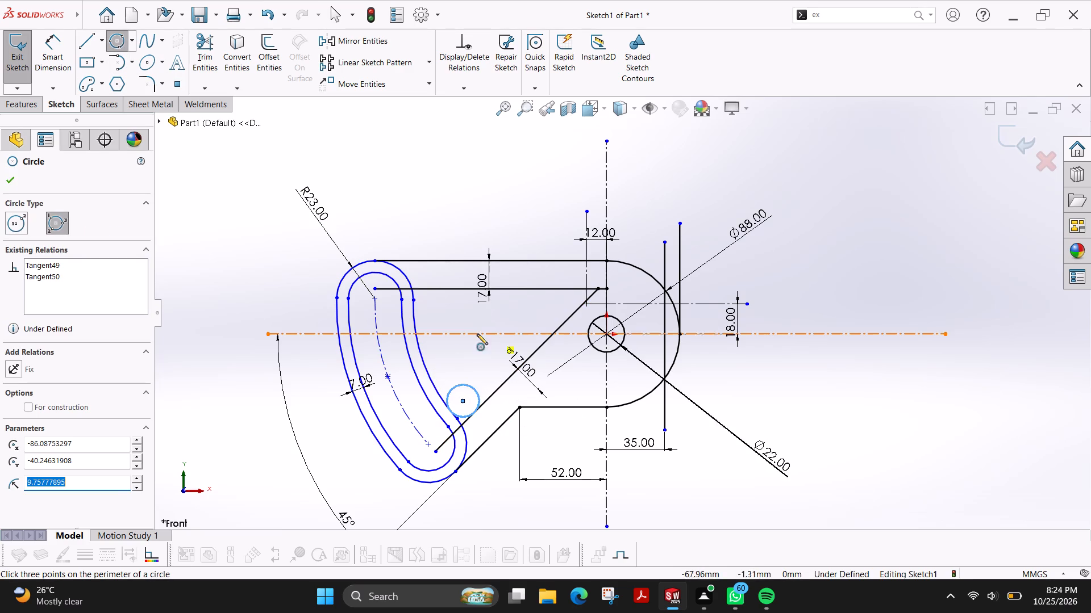
Draw a perimeter circle of about 8.9 mm radius tangent to the inner horizontal offset line and the slot's outer right edge.
click(435, 291)
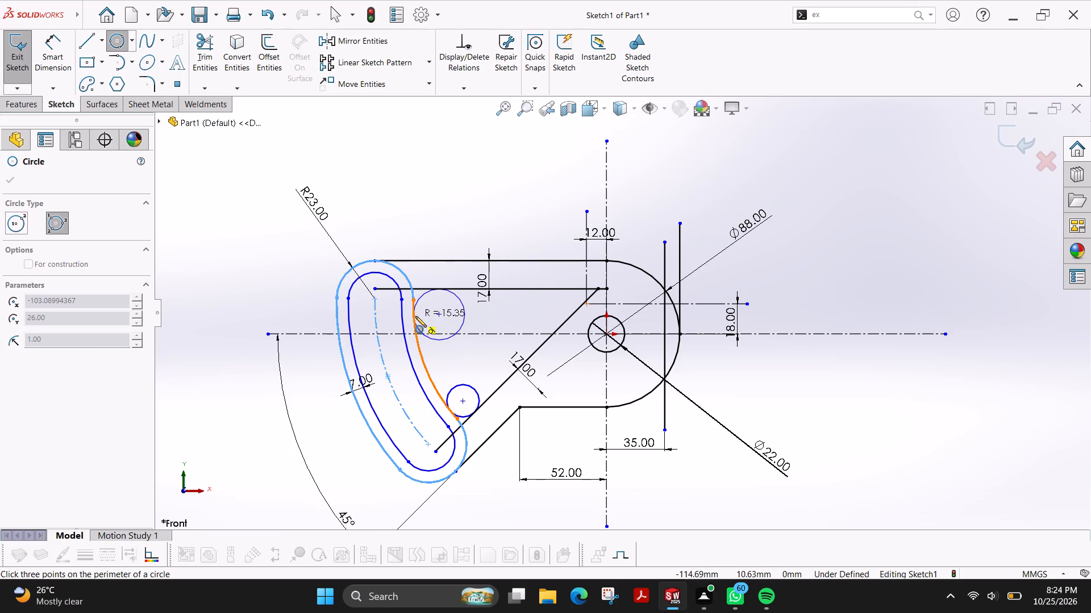
click(415, 316)
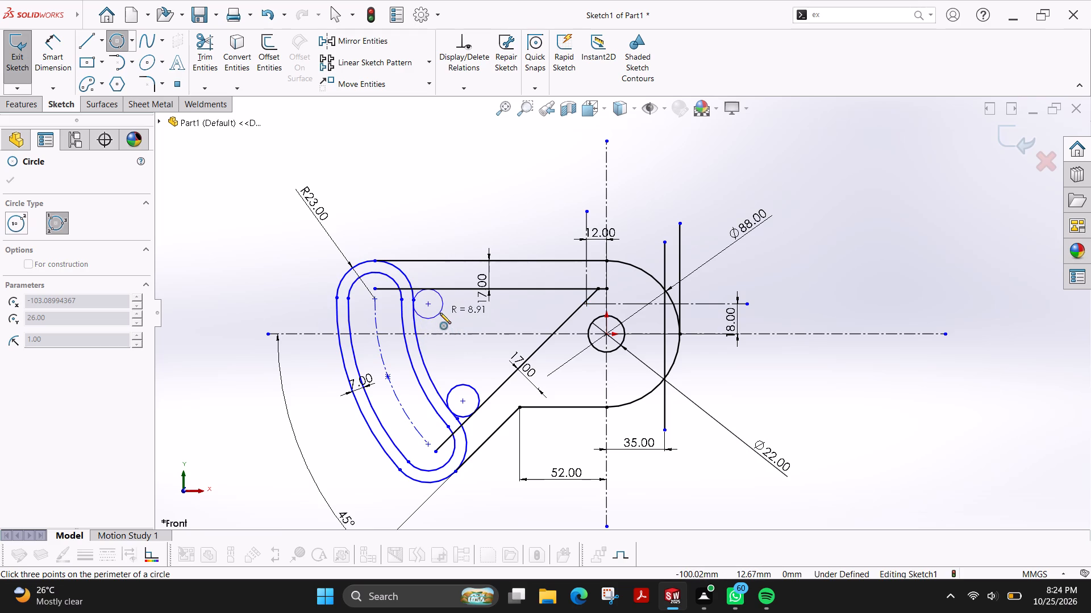
click(440, 313)
Draw a perimeter circle of about 16.8 mm radius tangent to the inner horizontal and inner angled offset lines.
click(549, 289)
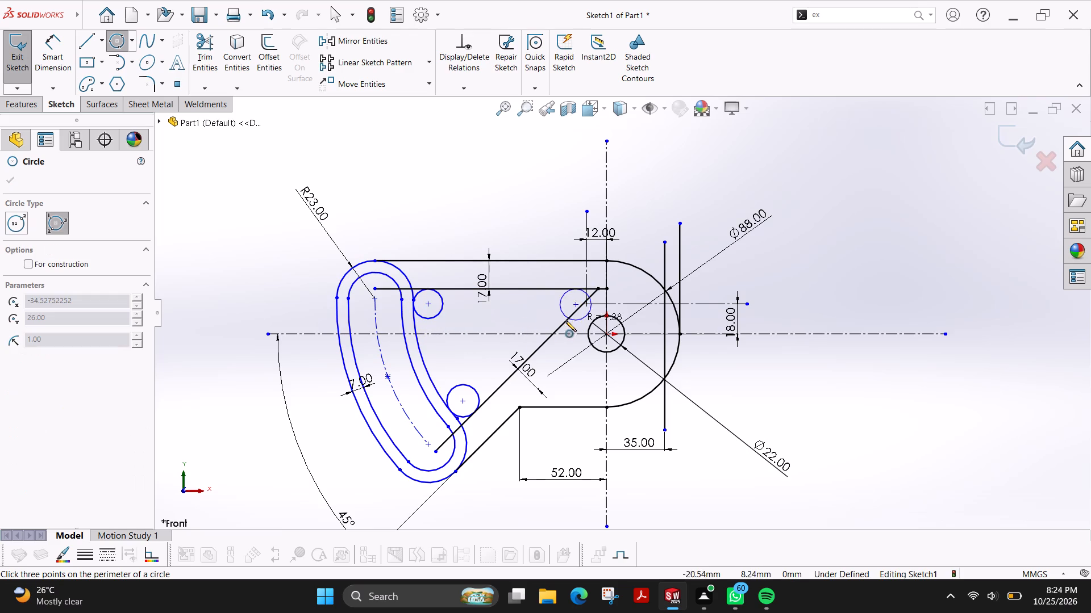
click(561, 321)
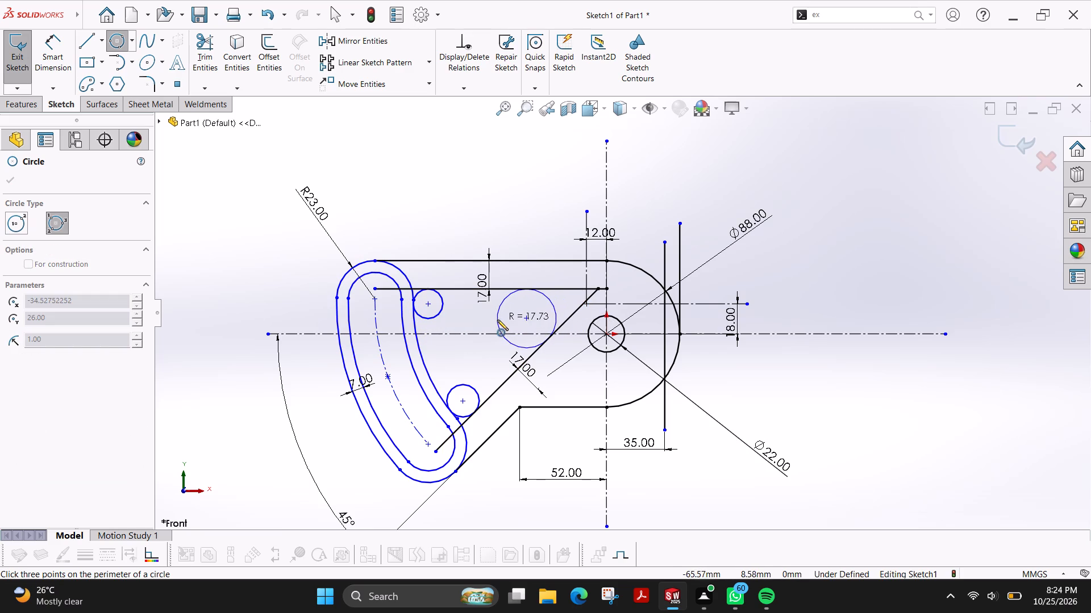
click(502, 317)
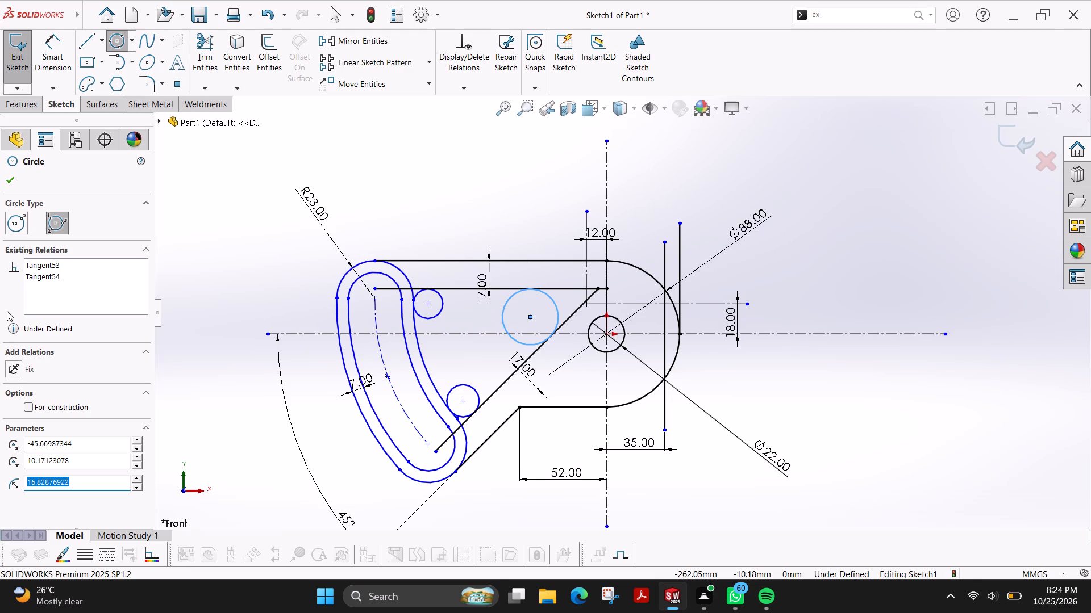
click(8, 178)
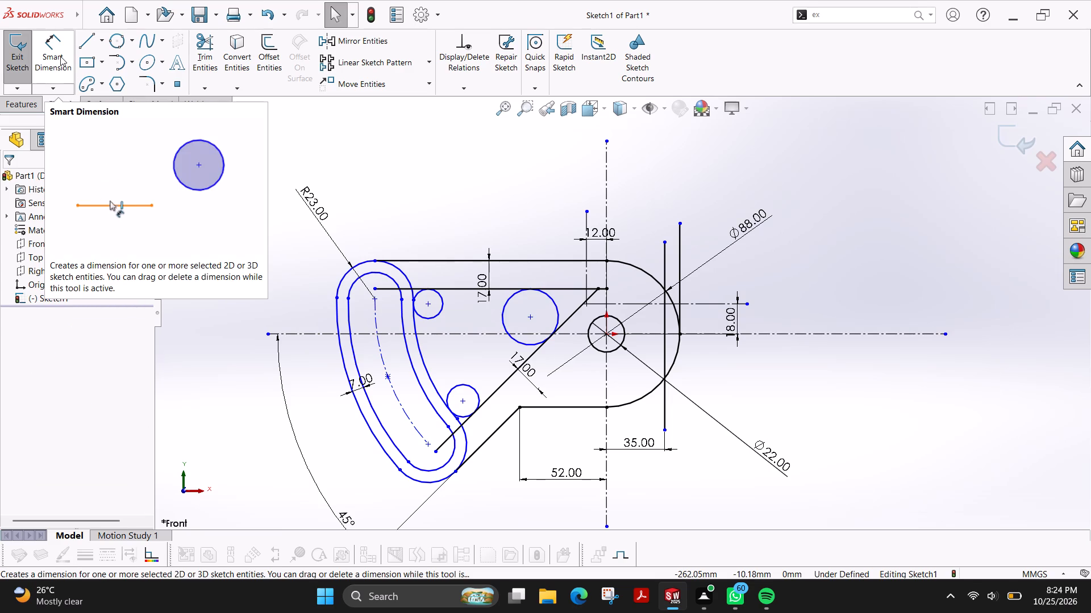
Dimension the upper circle beside the slot to a 22 mm diameter.
click(60, 56)
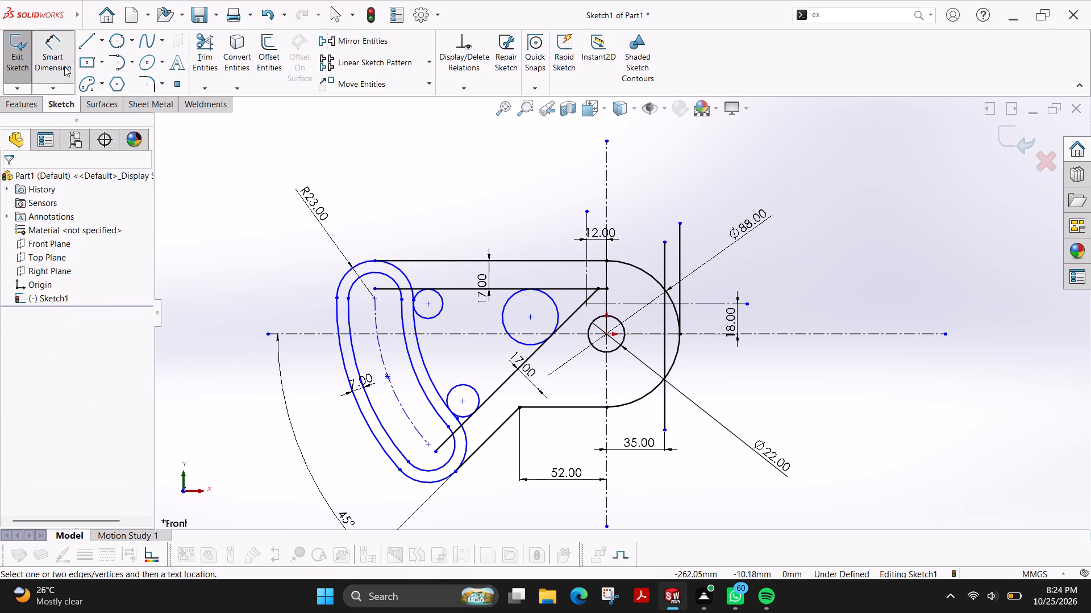
click(443, 305)
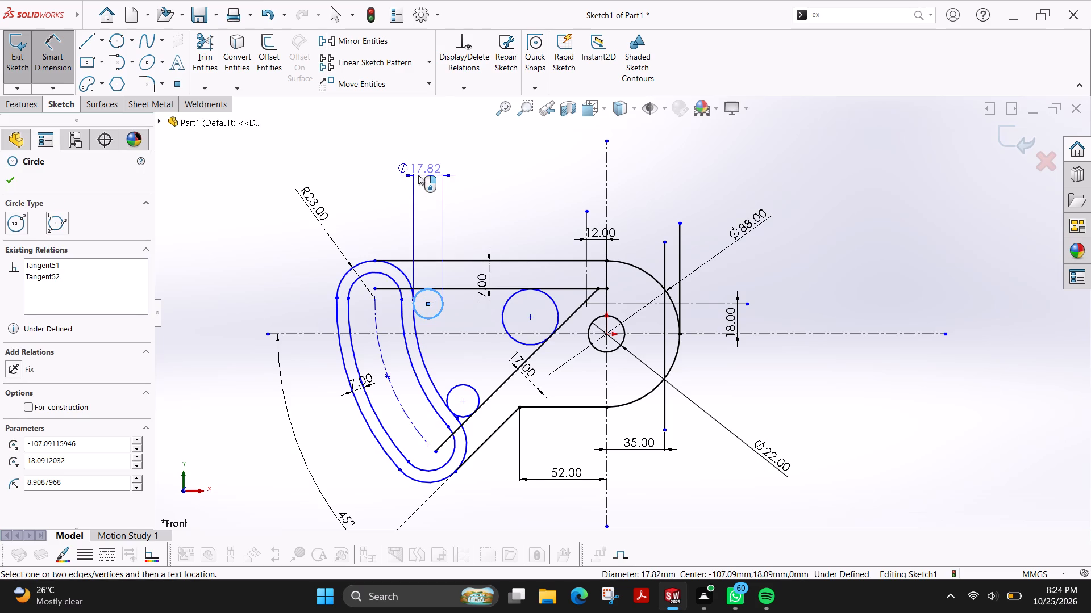
click(418, 175)
text(22)
key(Return)
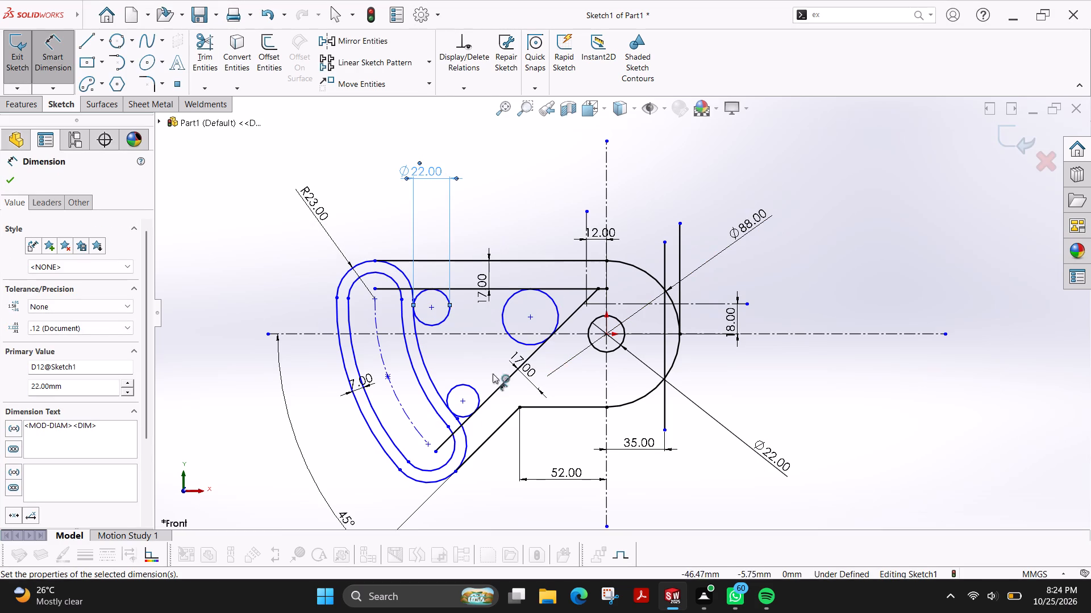
Dimension the lower circle between the slot and the inner angled line to a 22 mm diameter.
click(474, 391)
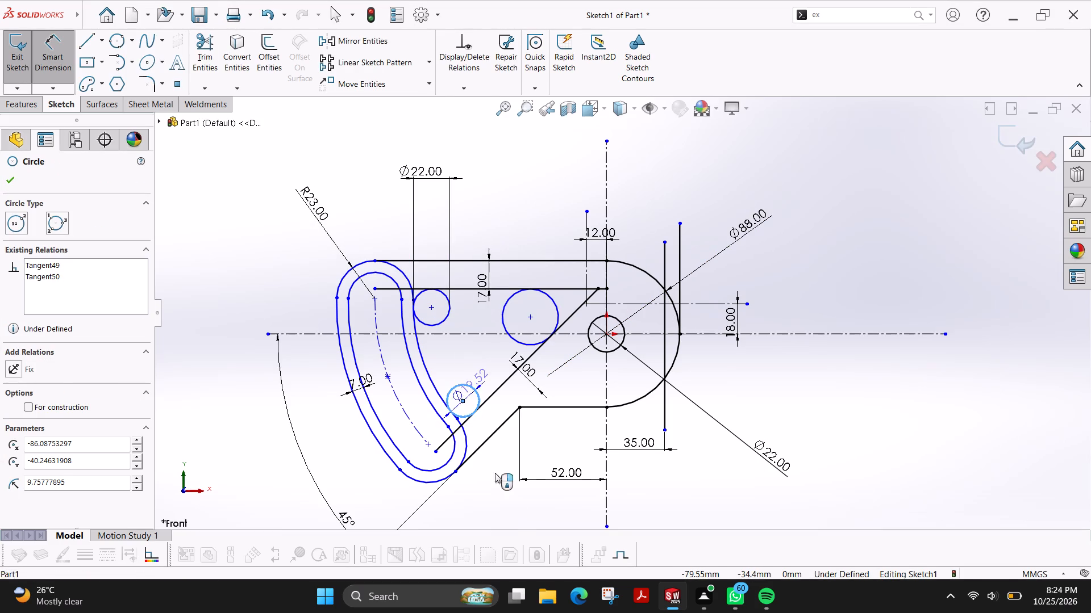
click(498, 501)
text(22)
key(Return)
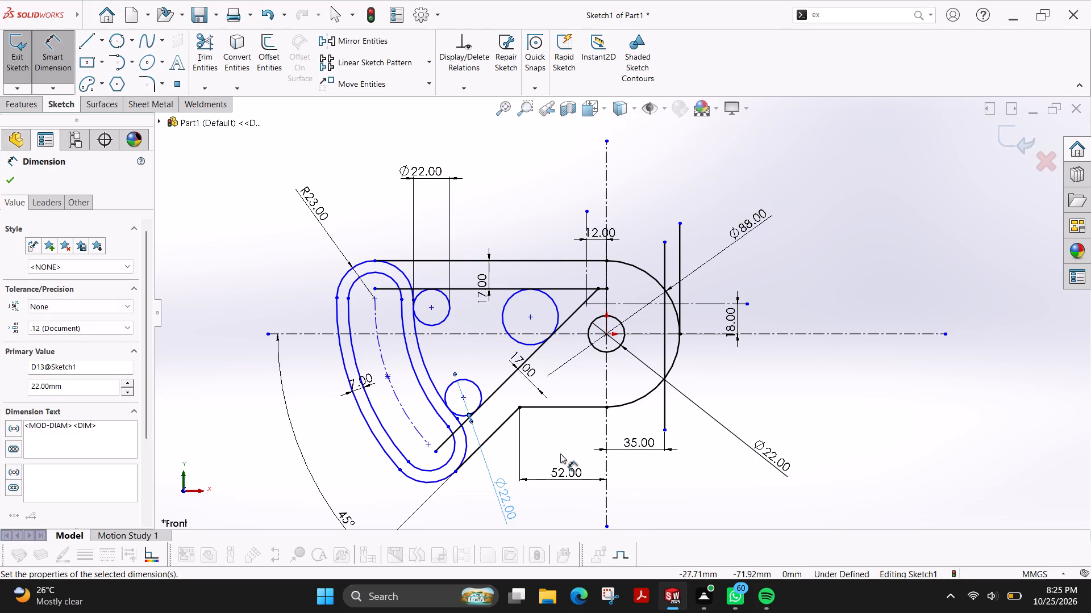
key(ctrl+z)
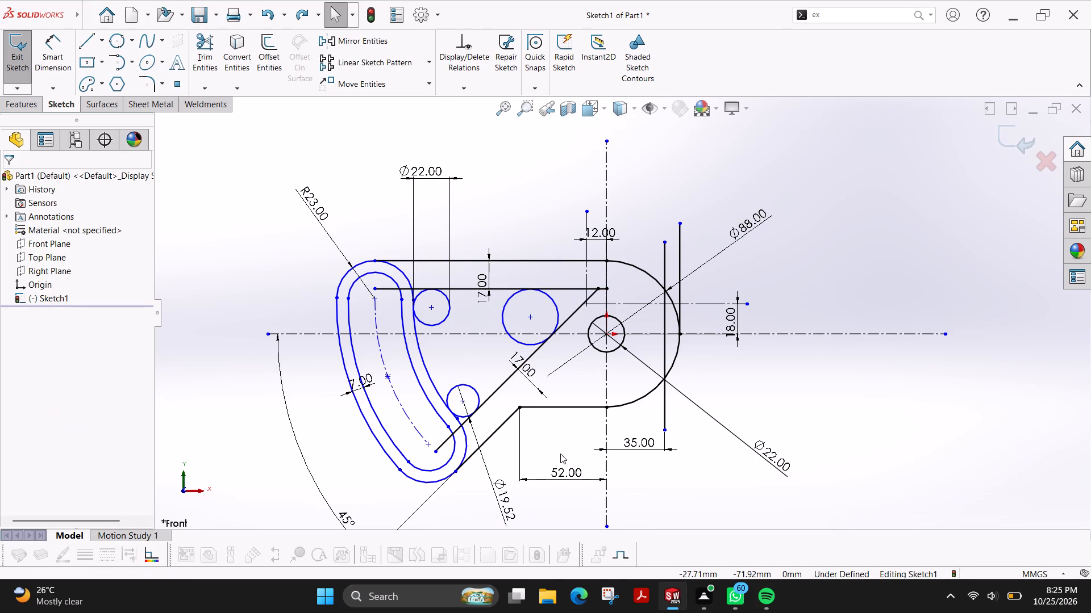
key(ctrl+y)
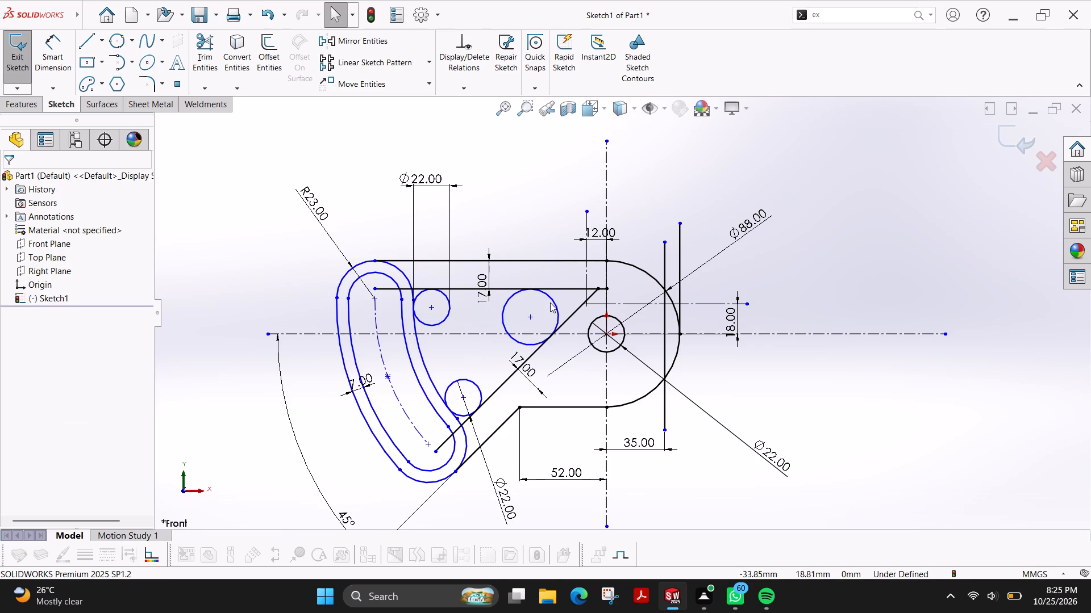
Dimension the large circle tangent to the inner horizontal and angled lines to a 50 mm diameter.
click(550, 303)
click(46, 54)
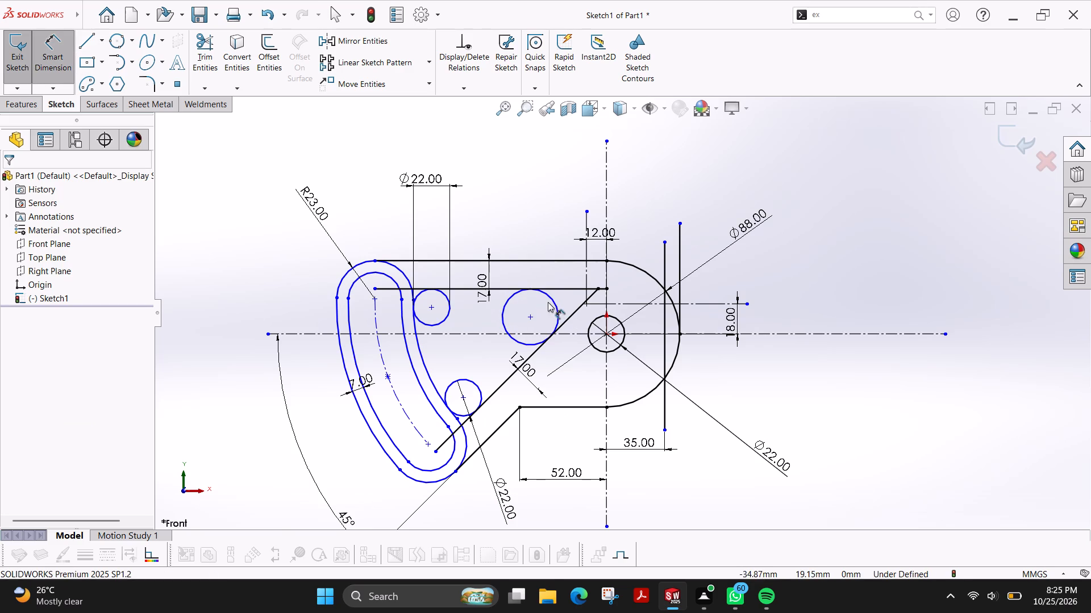
click(556, 303)
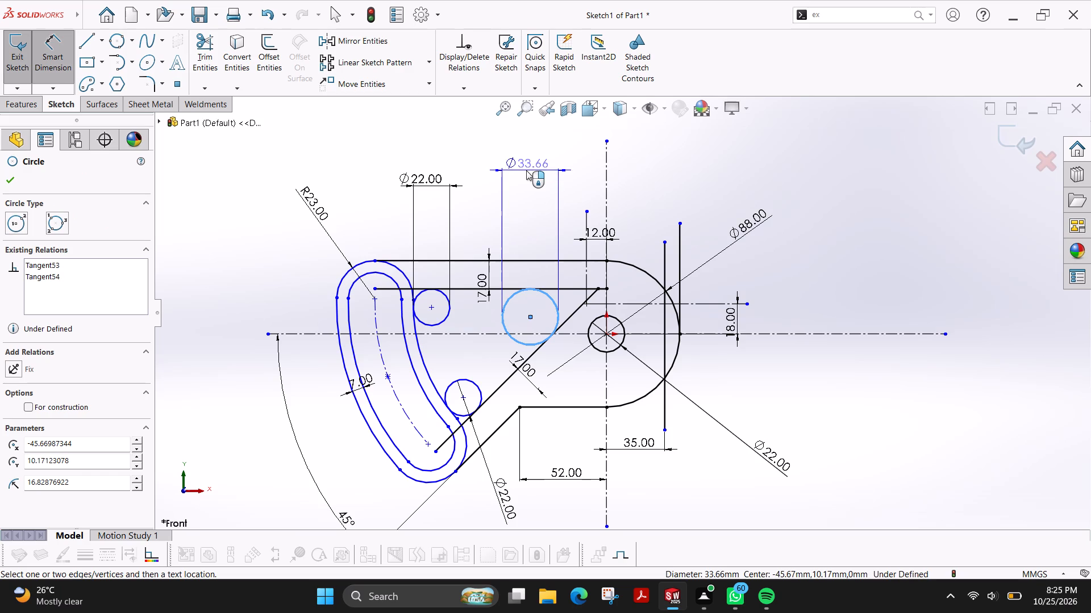
click(526, 170)
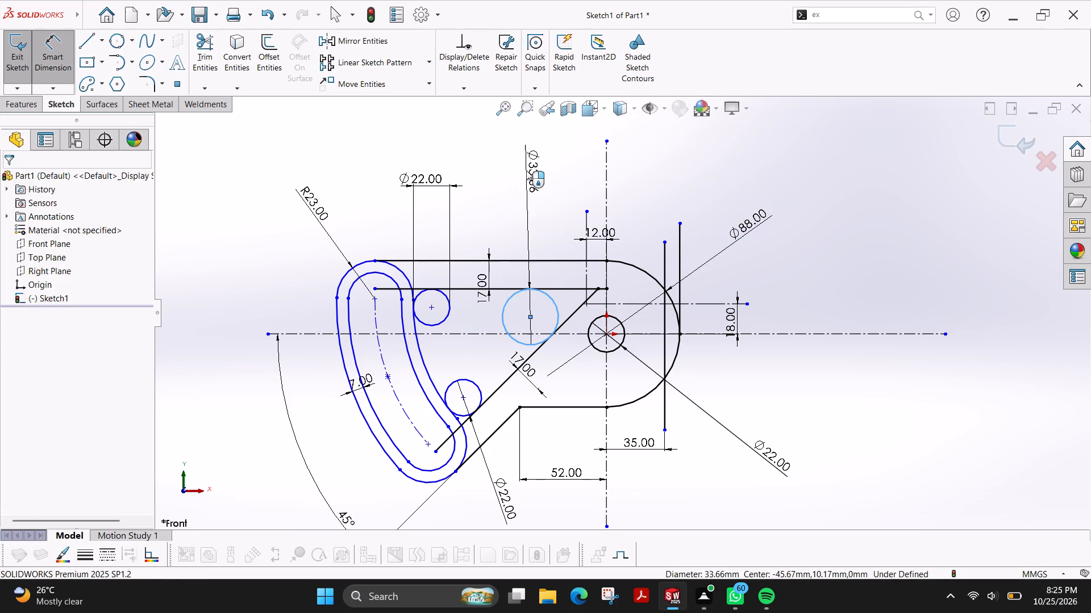
text(50)
key(Return)
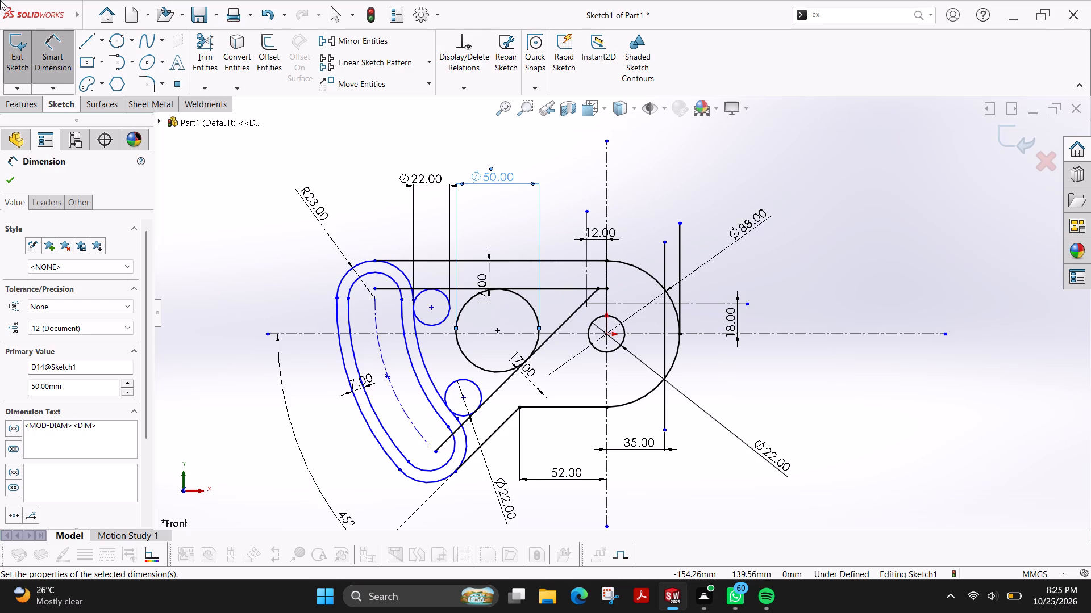
Draw a vertical line about 158 mm long between the 50 mm circle and the 22 mm circle at the origin.
click(82, 43)
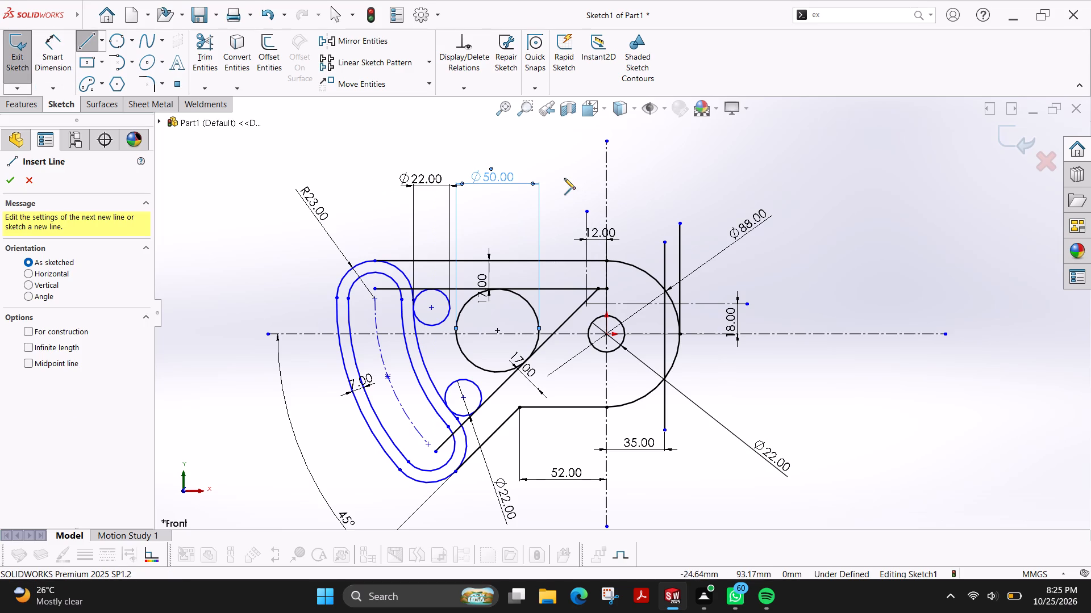
click(562, 178)
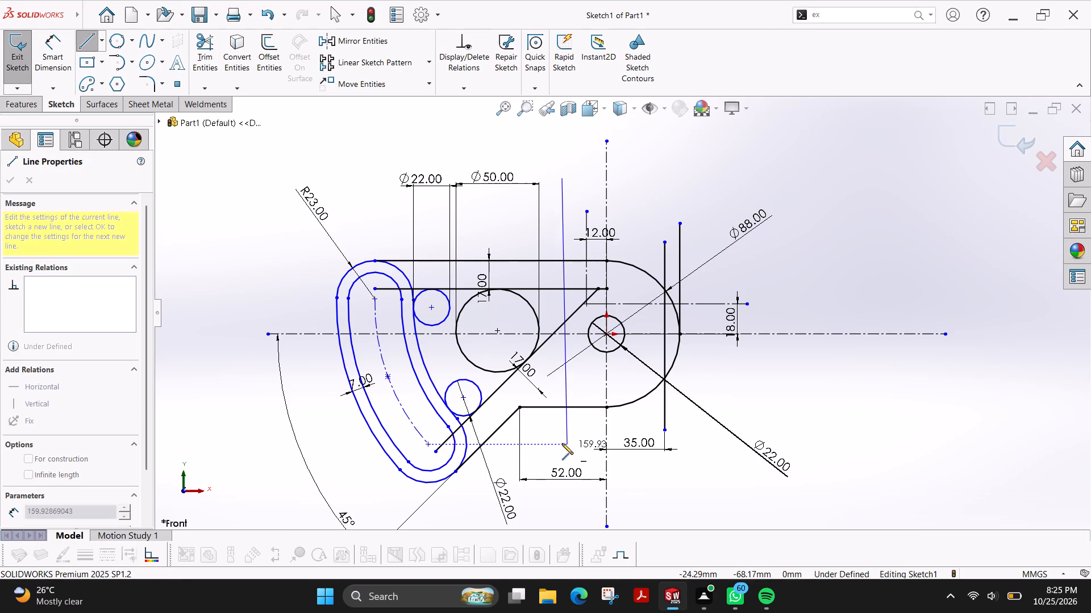
click(564, 440)
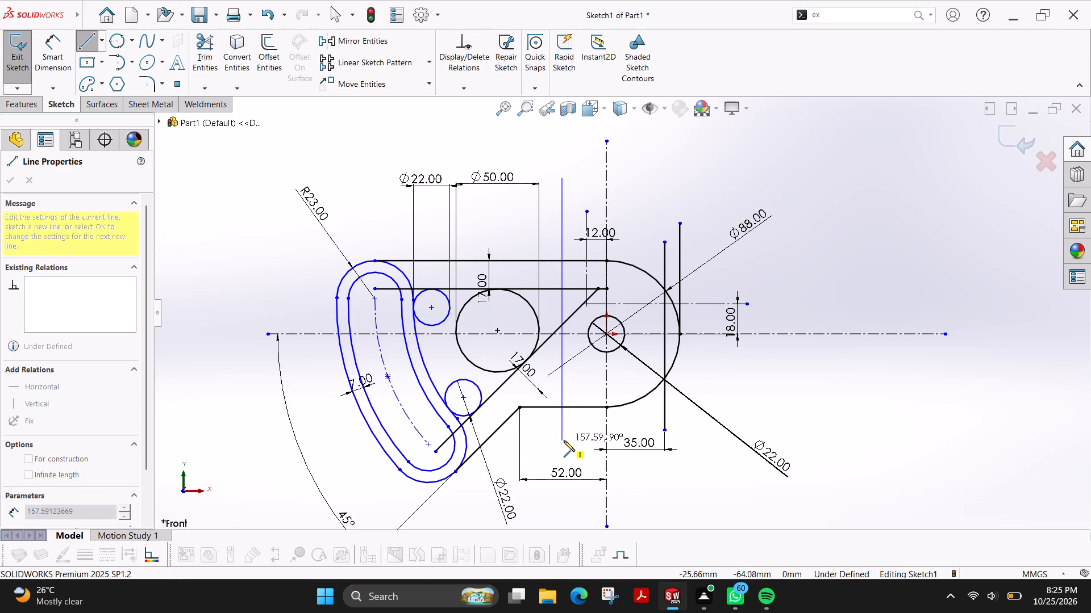
key(Escape)
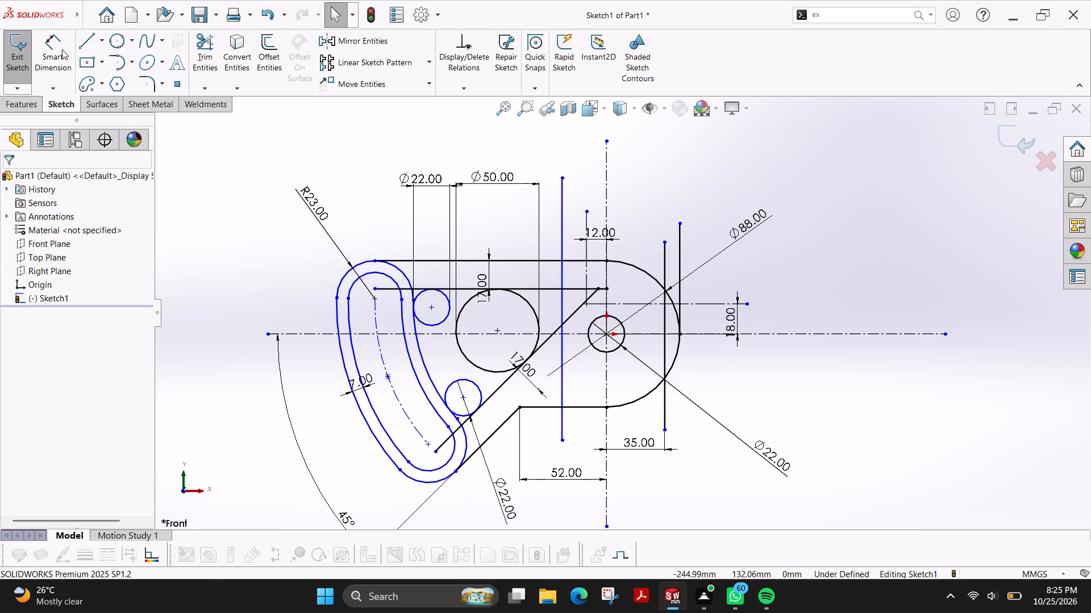
Dimension the new vertical line 67 mm from the vertical line at the 88 mm arc's right edge.
click(62, 49)
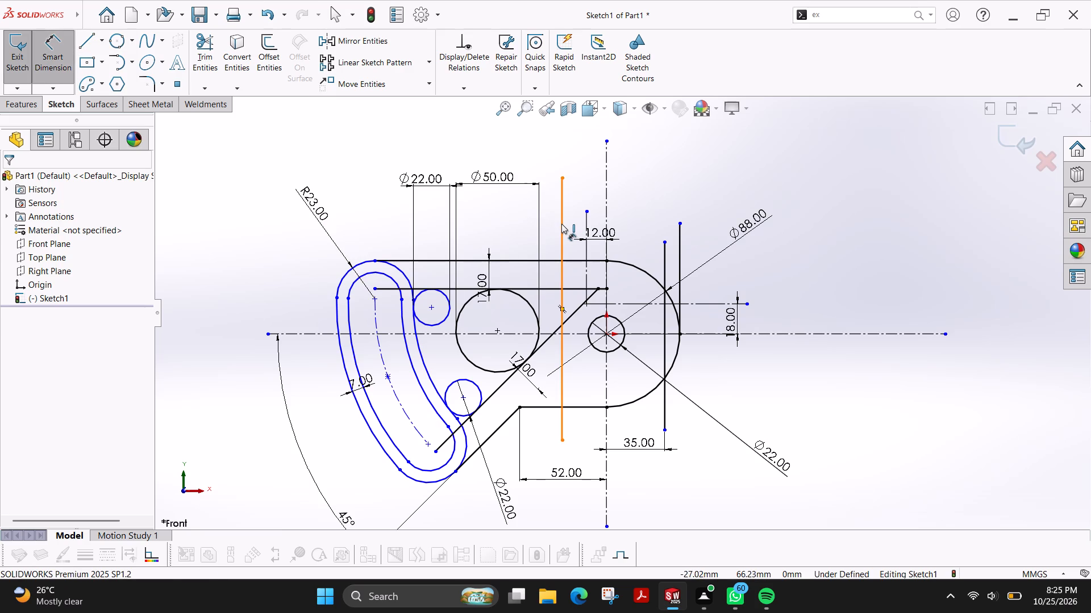
click(561, 224)
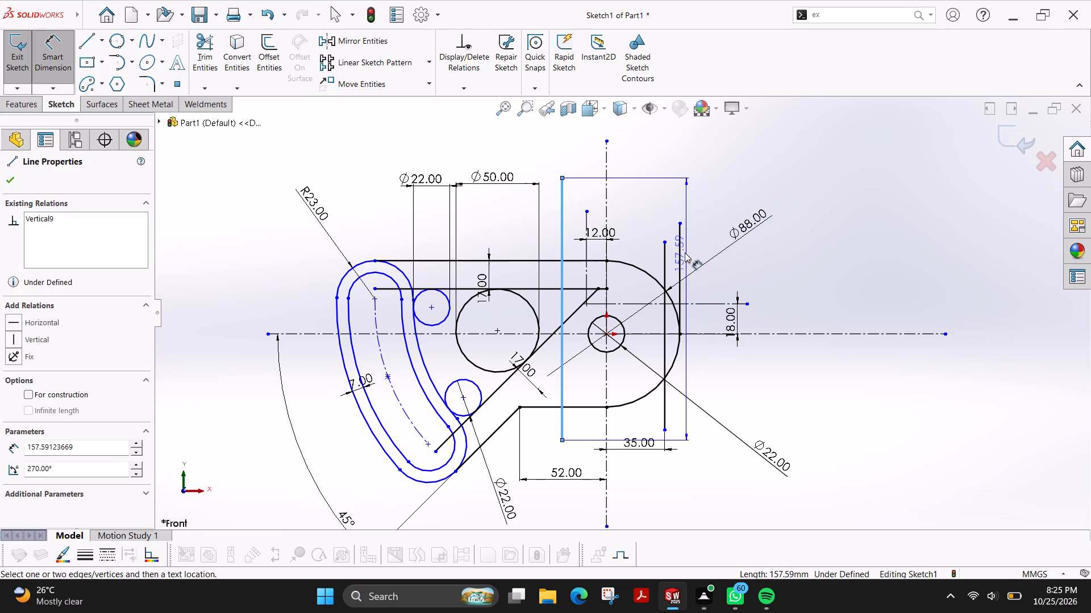
click(681, 253)
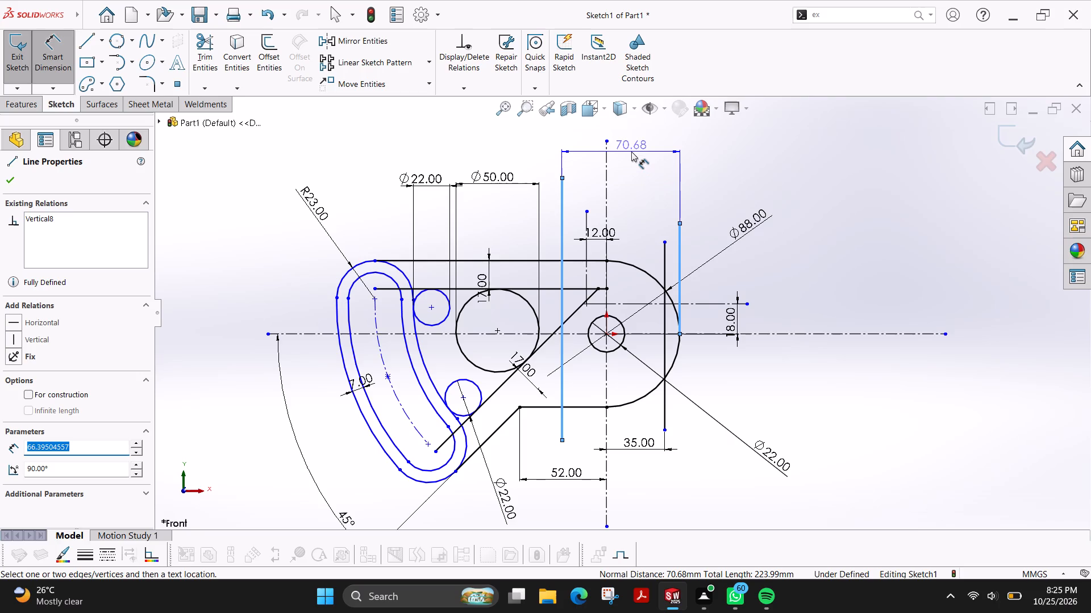
click(631, 152)
text(67)
key(Return)
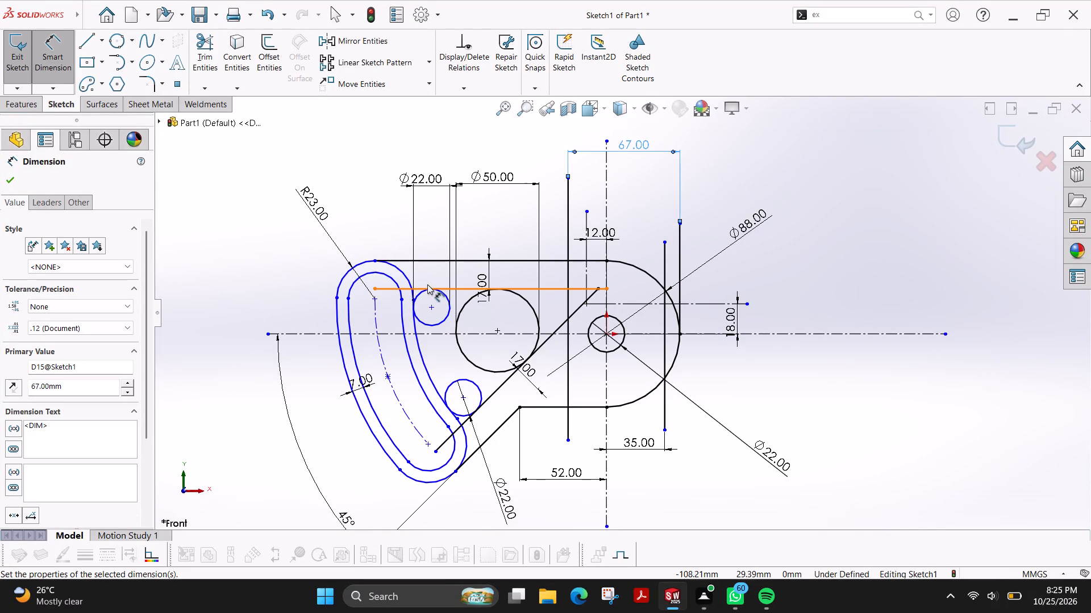
Trim the inner horizontal line left of the upper 22 mm circle's tangent point and reduce that circle to its rounded corner arc.
scroll(448, 287, down, 6)
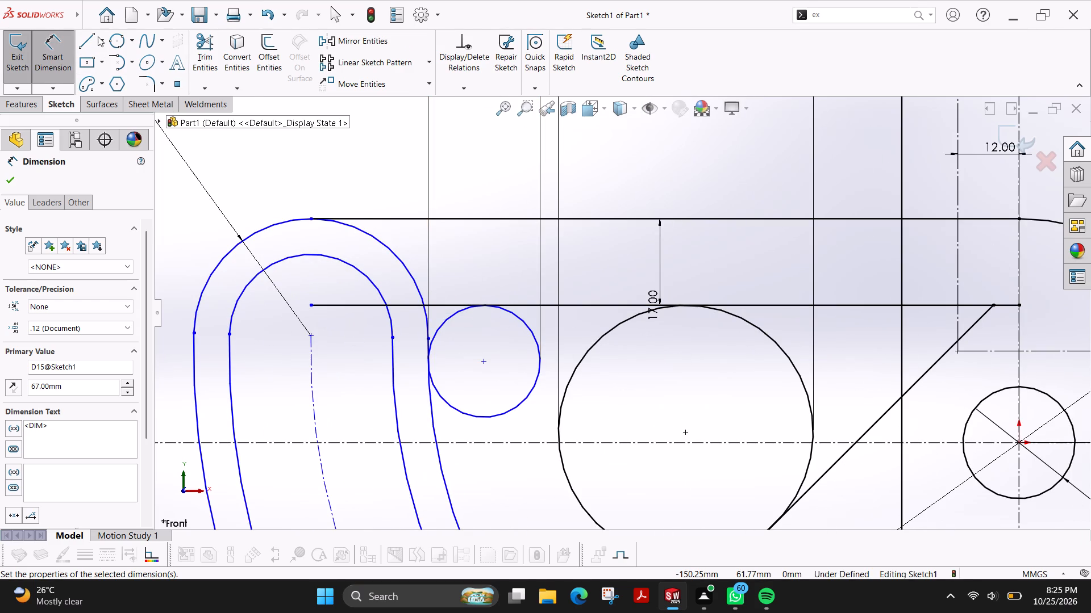
click(208, 47)
drag(338, 293, 344, 345)
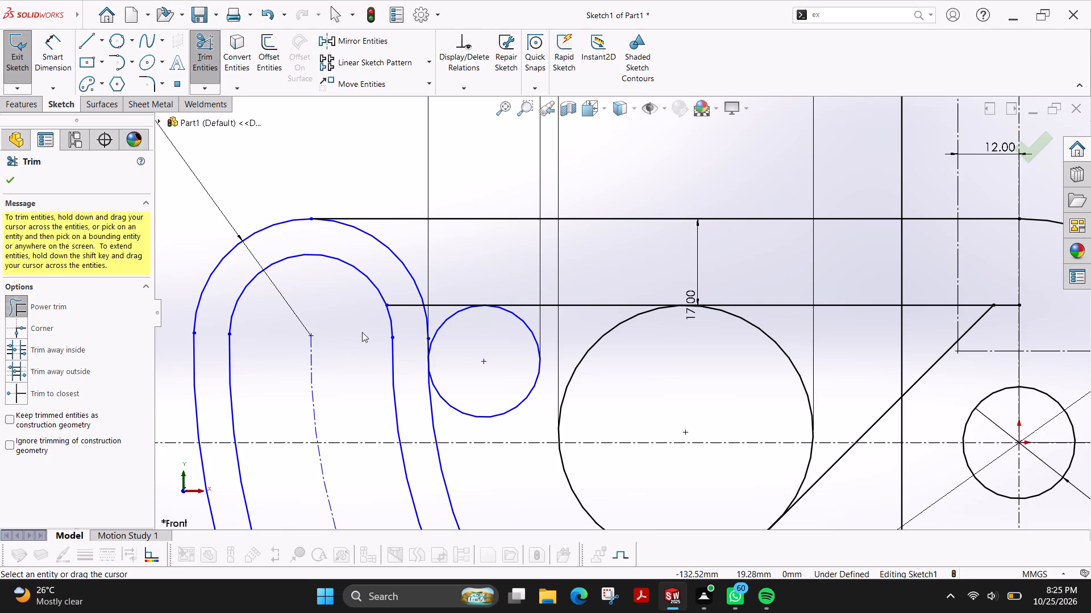
drag(394, 292, 404, 319)
drag(456, 288, 445, 312)
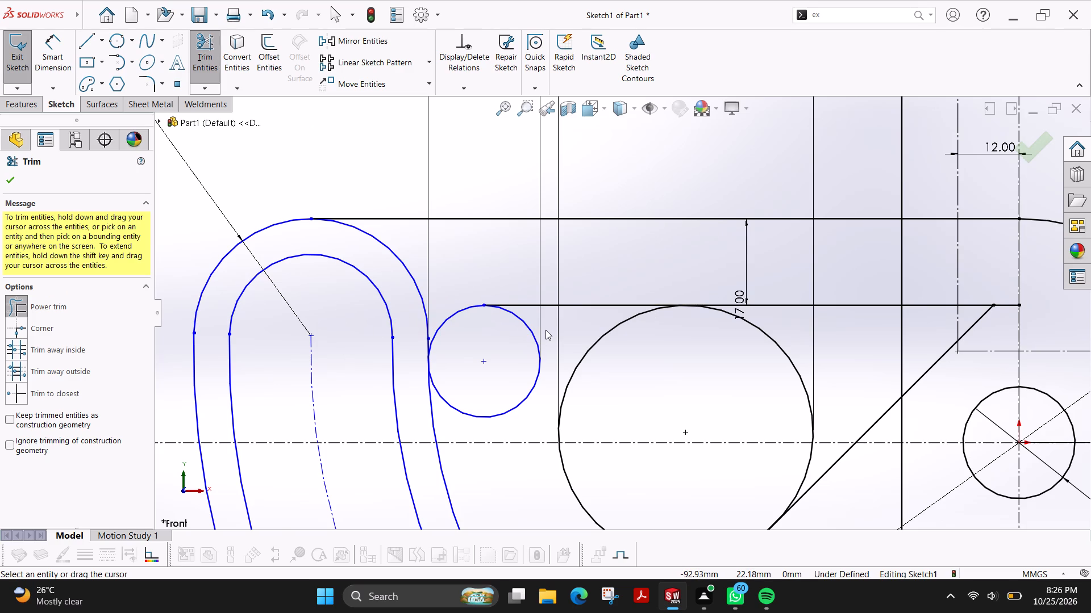
drag(545, 330, 516, 339)
Trim away the inner horizontal and inner angled line segments extending beyond the 50 mm circle toward the origin.
scroll(813, 355, up, 3)
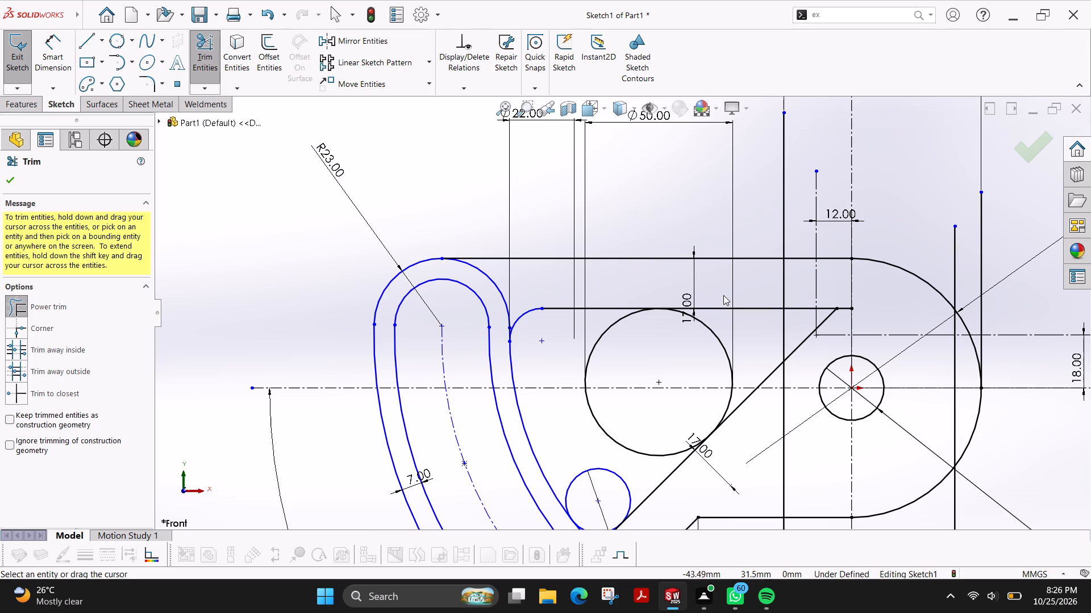
drag(730, 300, 749, 325)
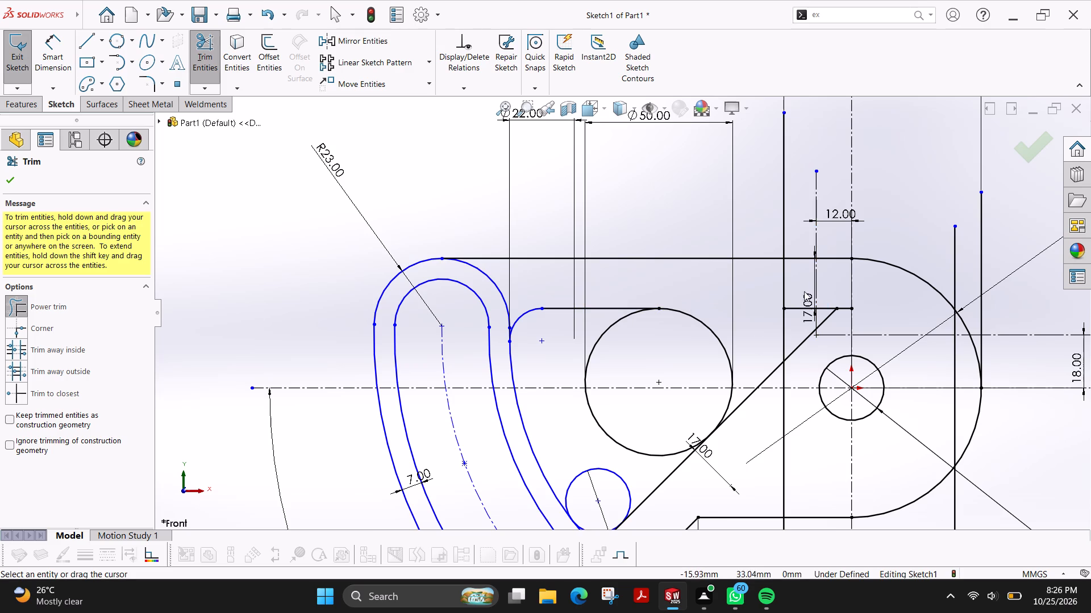
drag(801, 296, 803, 317)
drag(826, 294, 838, 313)
drag(838, 313, 837, 300)
drag(795, 328, 800, 352)
drag(762, 361, 773, 375)
drag(748, 412, 740, 401)
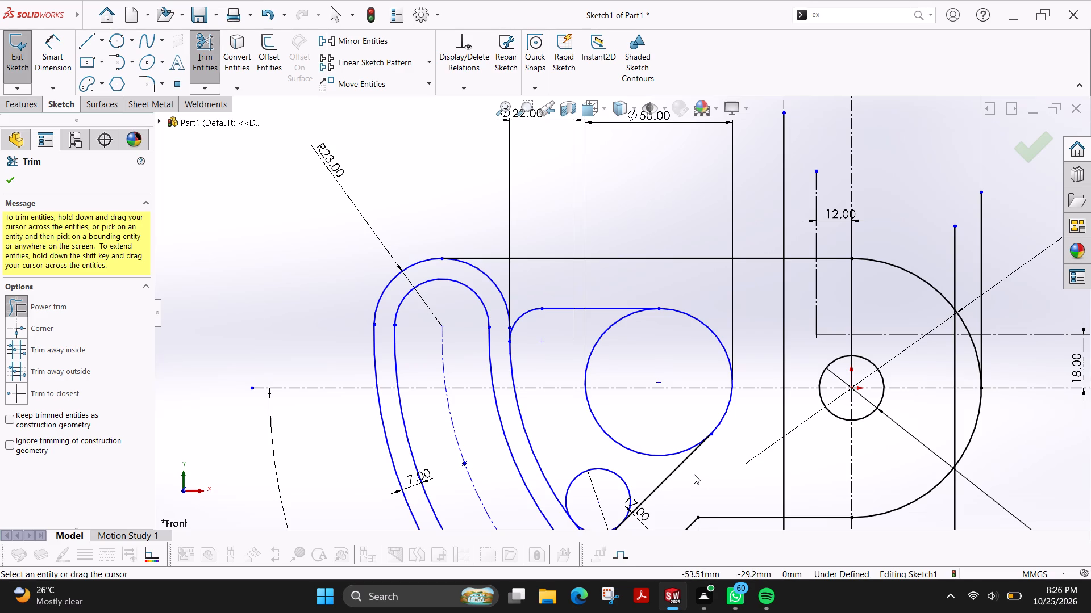
Trim the 50 mm circle and the lower 22 mm circle inside the pocket, keeping only their rounded corner arcs.
drag(653, 465, 655, 444)
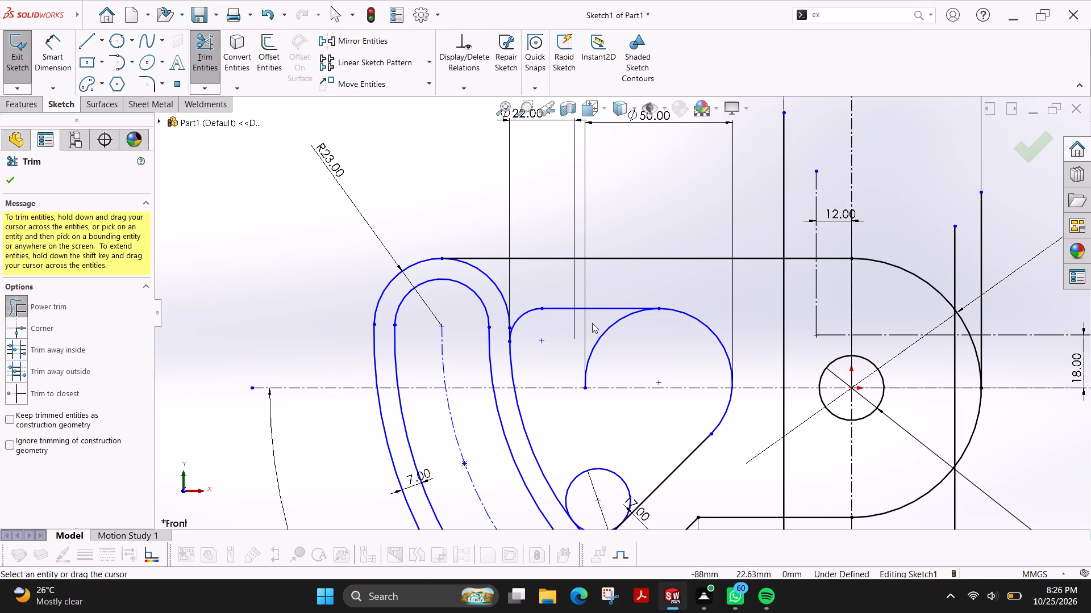
drag(593, 327, 618, 342)
scroll(634, 432, up, 1)
drag(633, 436, 605, 452)
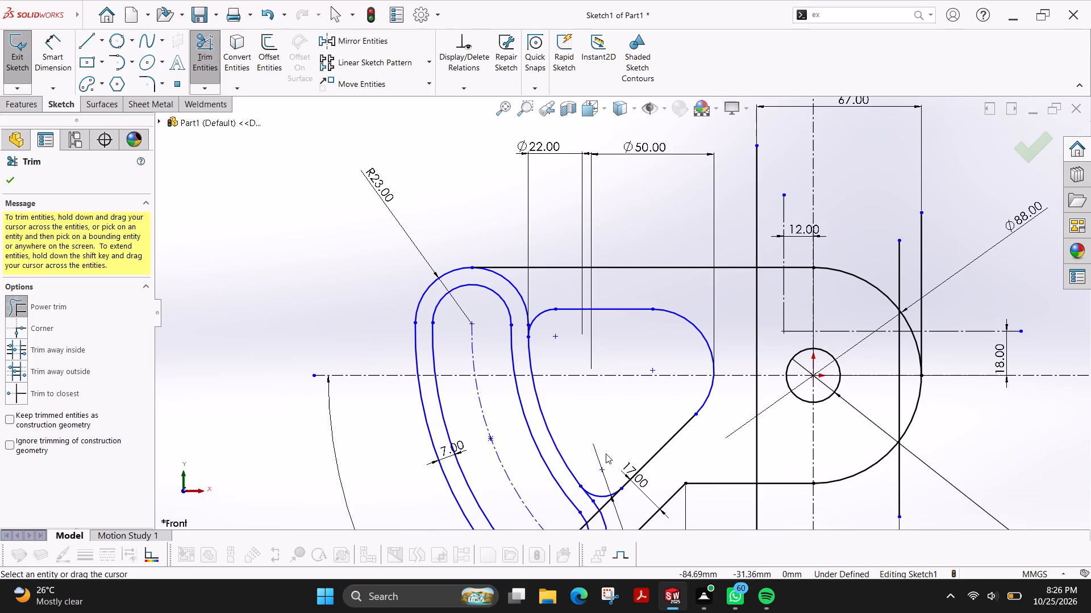
Trim away the inner angled line from inside the slot's lower end up to the pocket's lower 22 mm corner arc.
scroll(636, 478, up, 3)
scroll(610, 425, down, 5)
drag(551, 430, 565, 442)
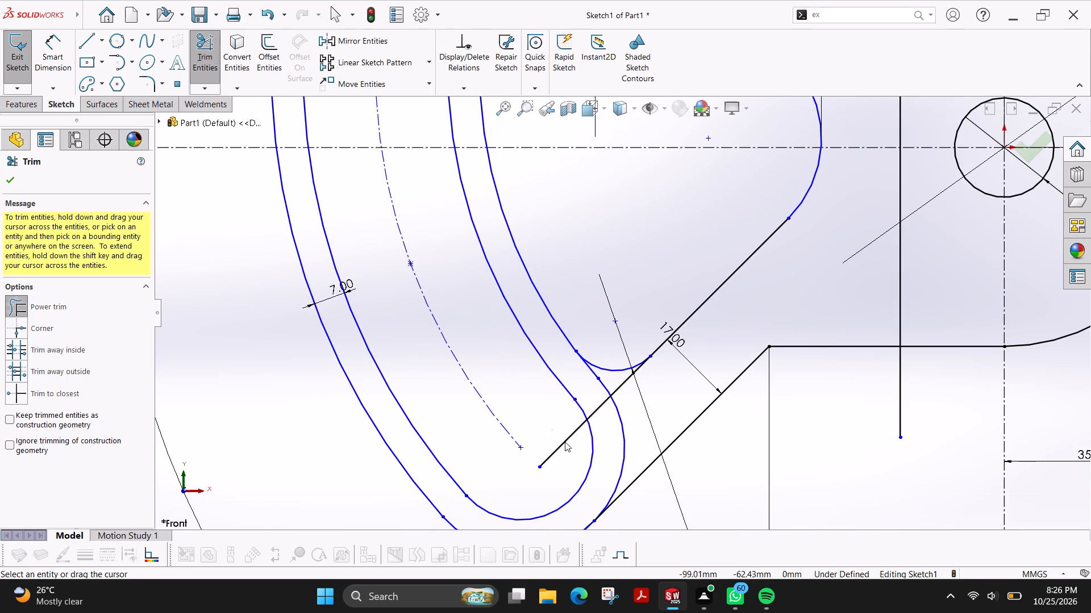
drag(565, 442, 568, 444)
drag(596, 400, 610, 425)
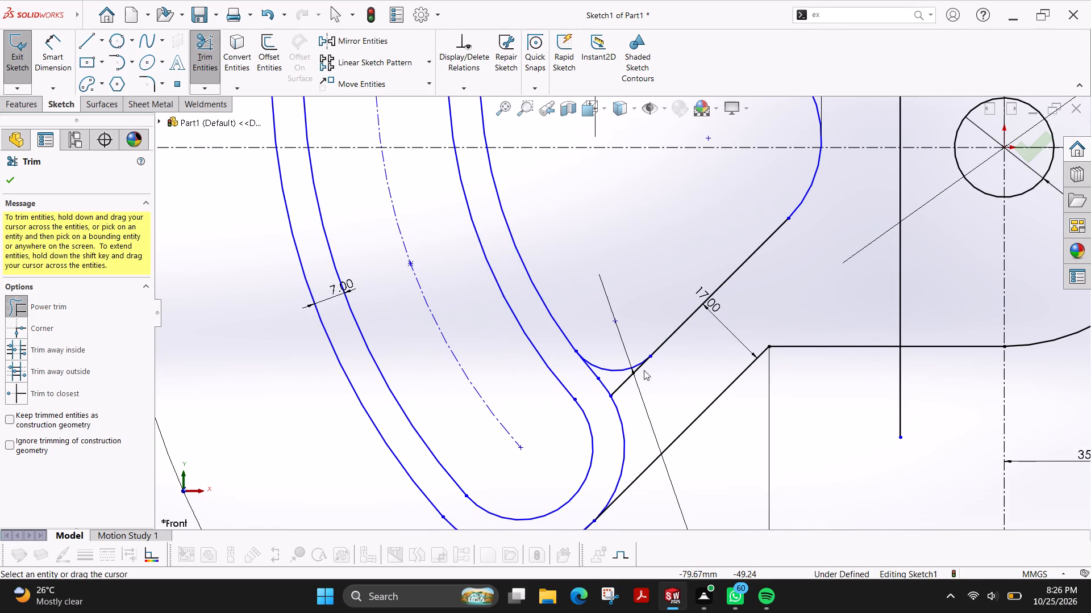
drag(615, 379, 631, 384)
Trim the ends of the 67 mm and 35 mm vertical lines that extend beyond the outer profile.
scroll(823, 221, up, 2)
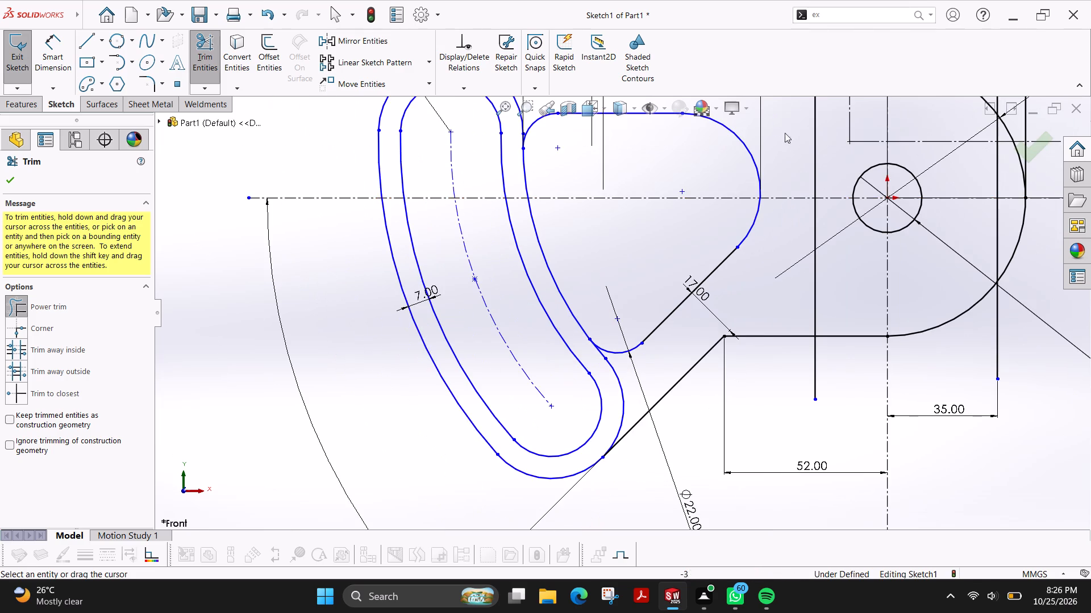
scroll(774, 192, up, 2)
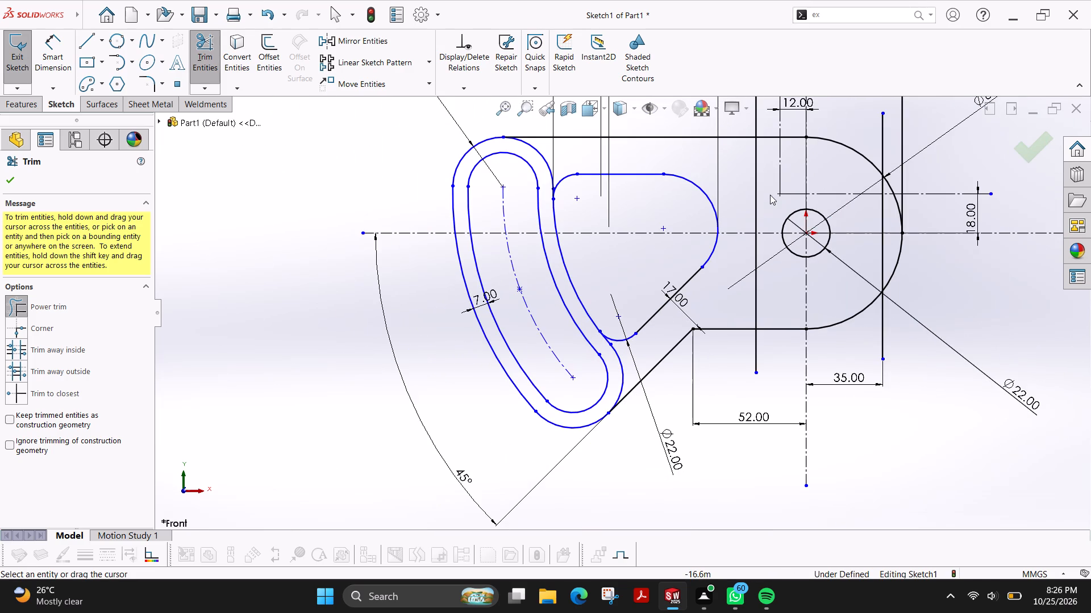
scroll(772, 195, up, 1)
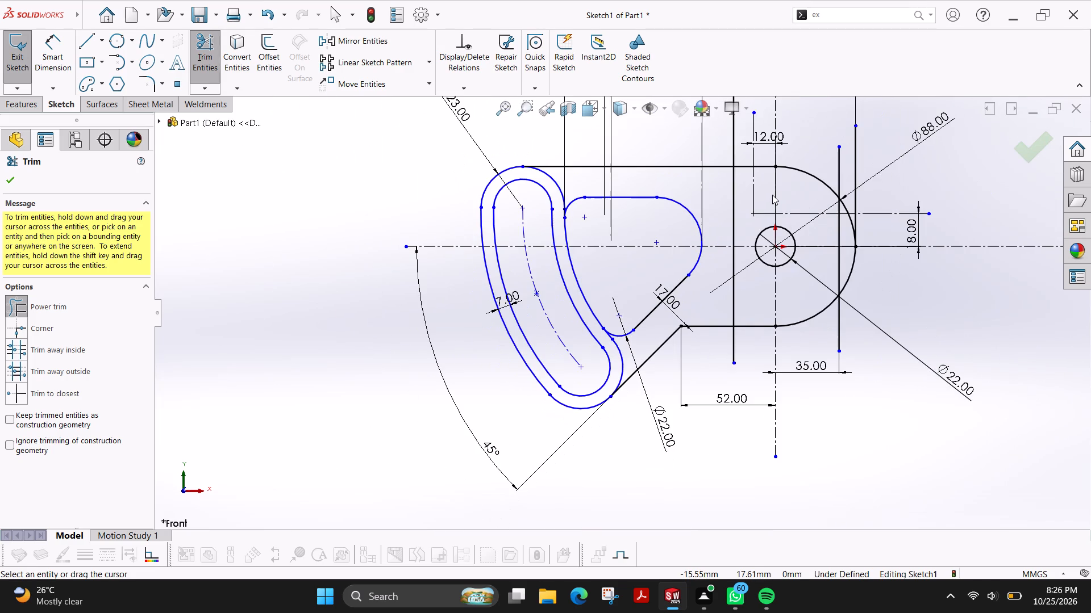
scroll(772, 195, up, 2)
scroll(772, 195, down, 2)
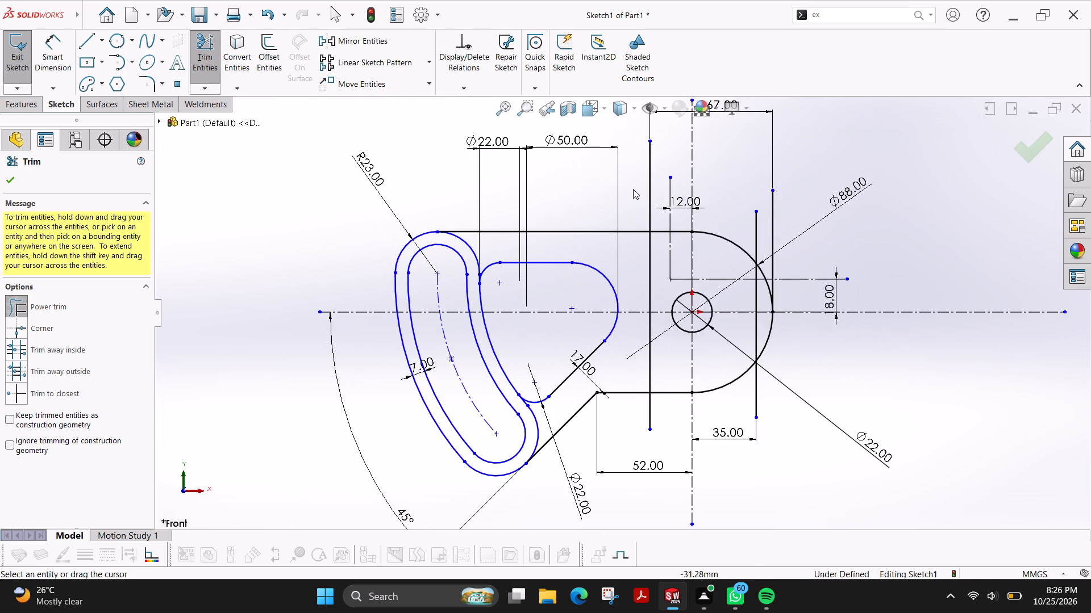
drag(633, 189, 663, 203)
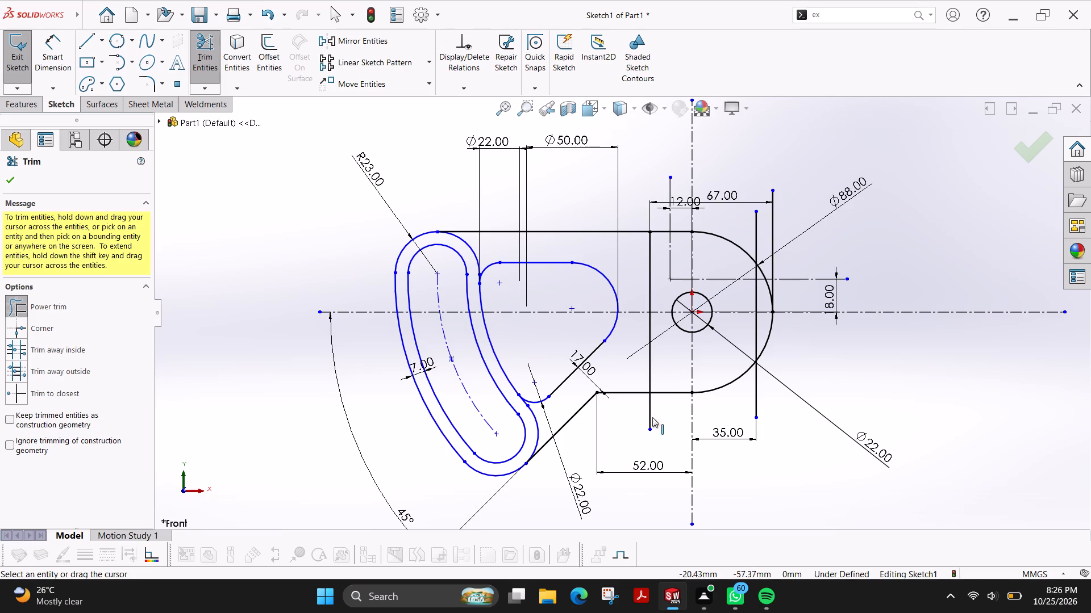
drag(638, 415, 659, 415)
drag(782, 397, 750, 410)
drag(743, 232, 762, 240)
Trim away the vertical line at the 88 mm arc's right edge and the arc portion beyond the 35 mm vertical line.
drag(806, 220, 753, 224)
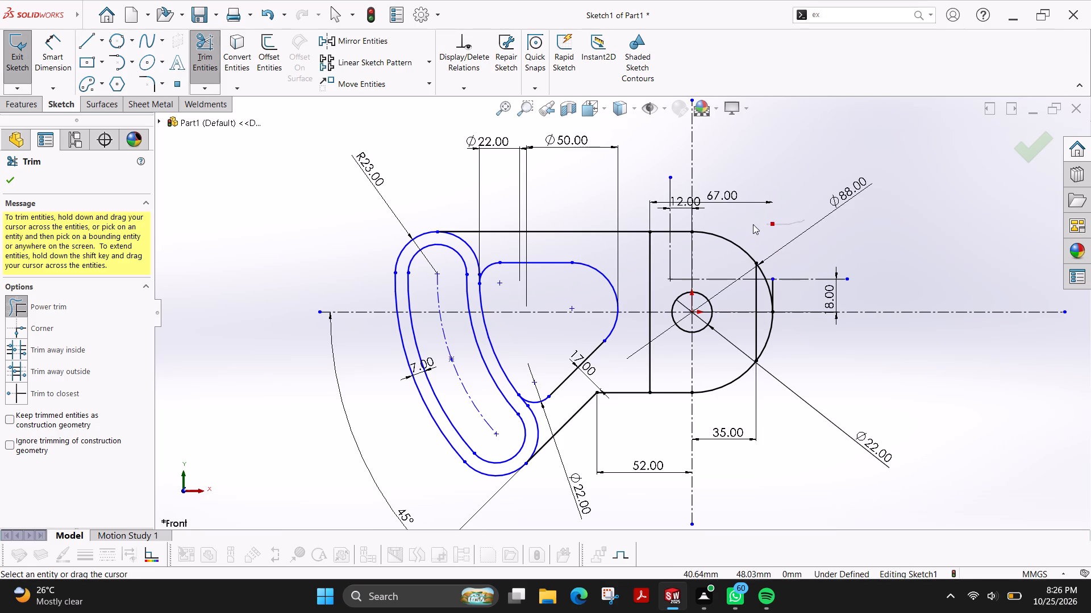
drag(753, 224, 753, 225)
scroll(806, 290, down, 6)
drag(631, 291, 609, 281)
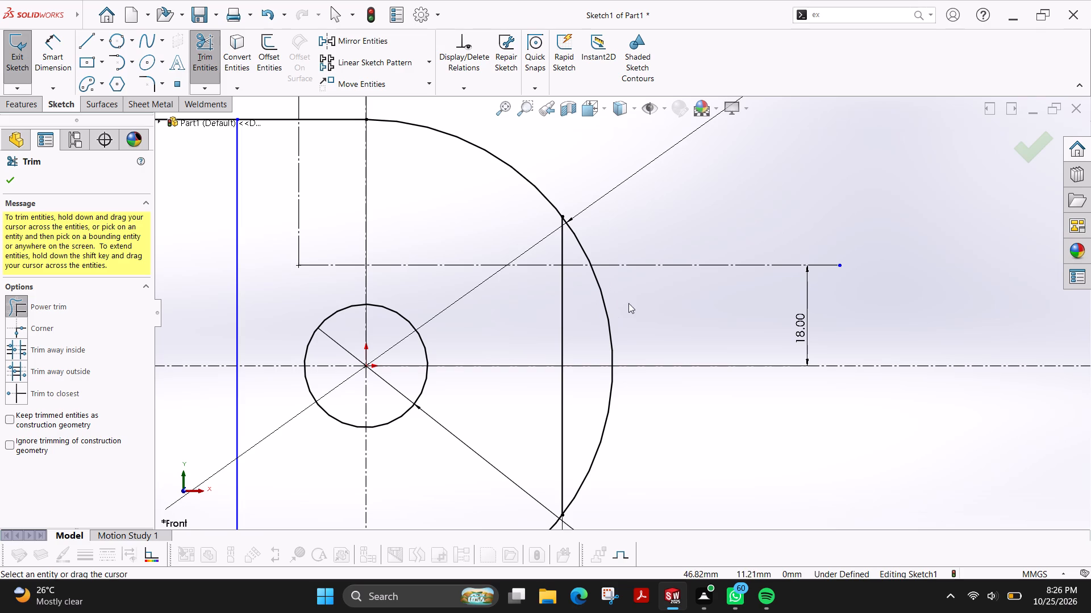
drag(628, 303, 597, 317)
drag(587, 223, 572, 236)
drag(651, 433, 599, 421)
scroll(614, 434, up, 3)
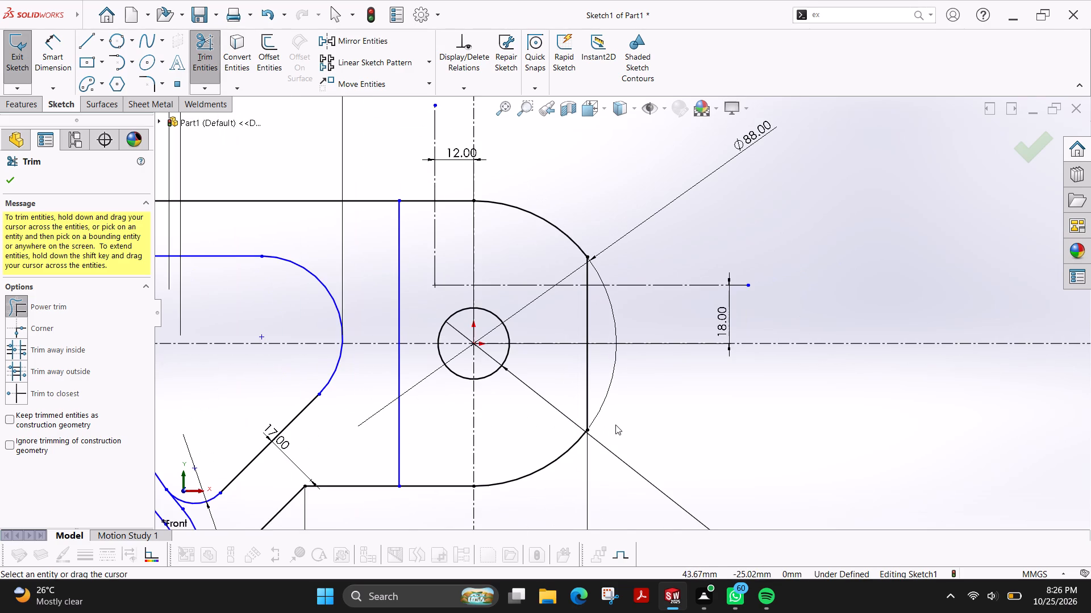
scroll(617, 422, up, 2)
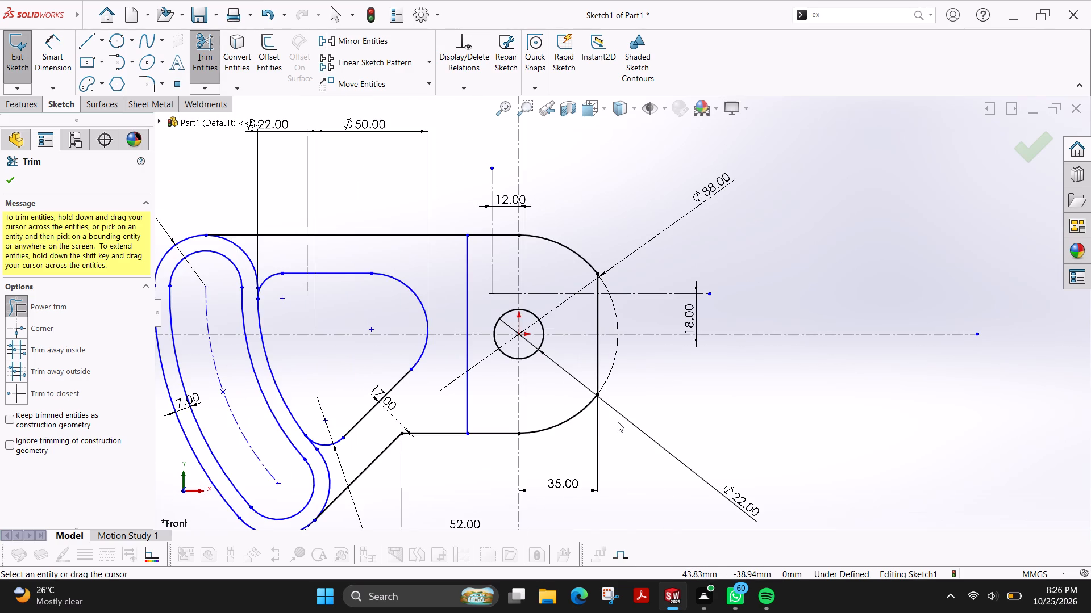
scroll(319, 388, up, 2)
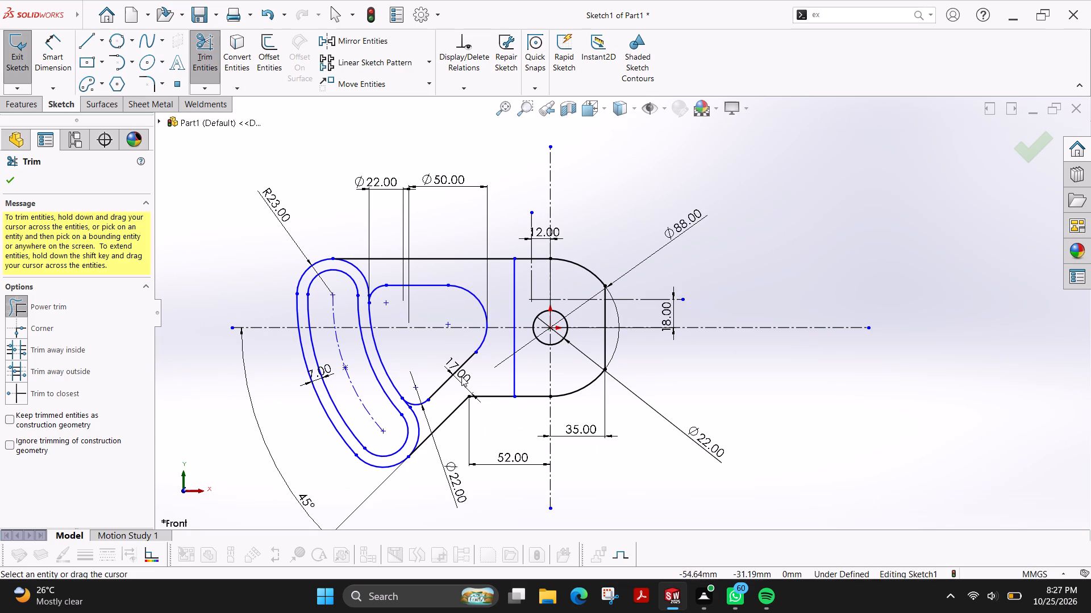
click(6, 181)
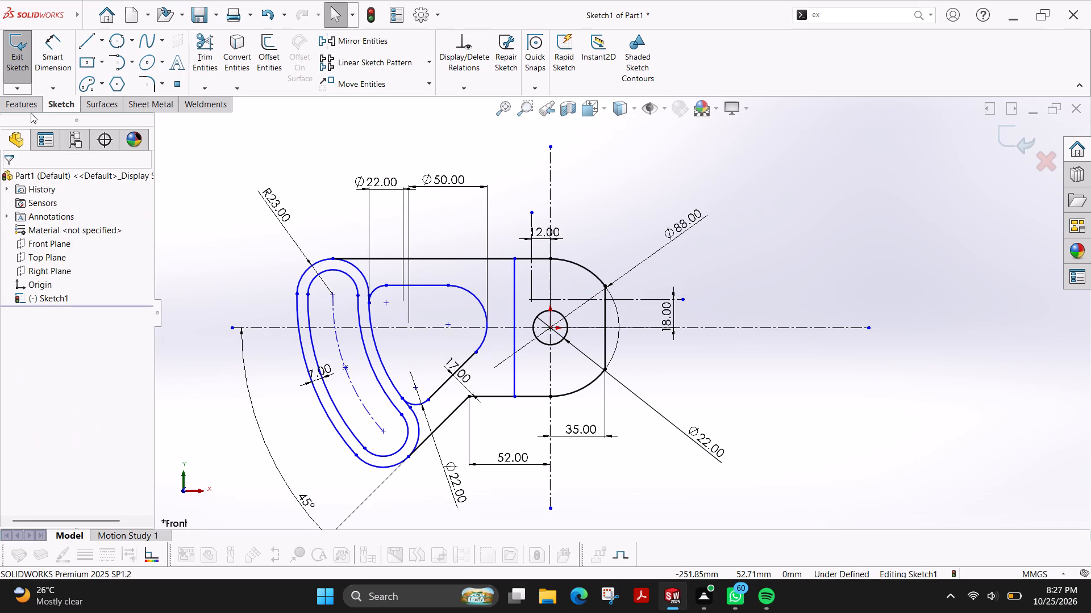
Extrude the ring region around the curved slot as a Mid Plane boss with a depth of 30 mm.
click(31, 113)
click(28, 107)
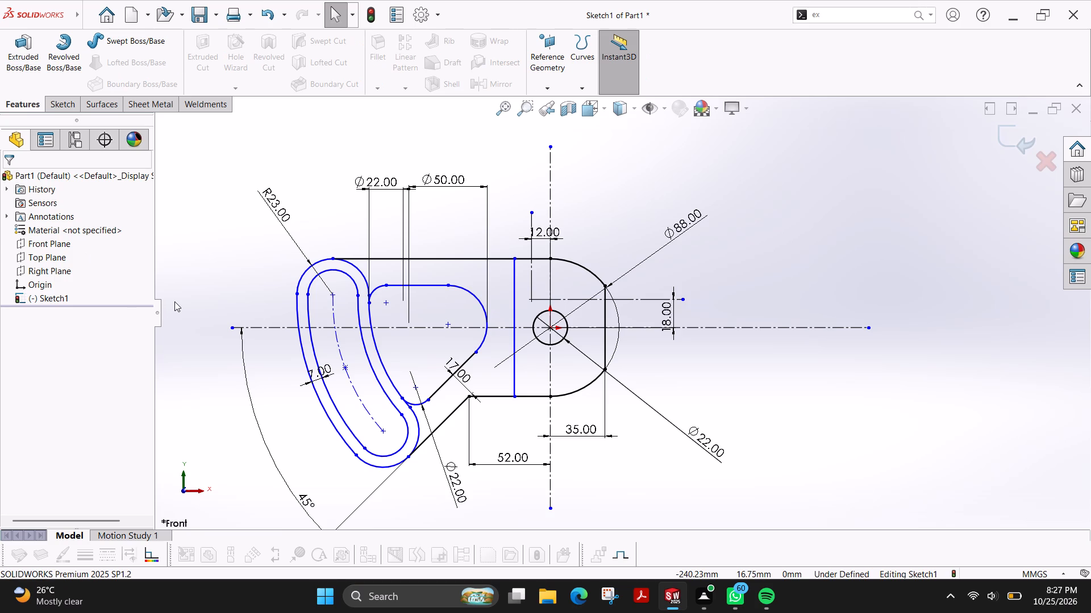
click(27, 62)
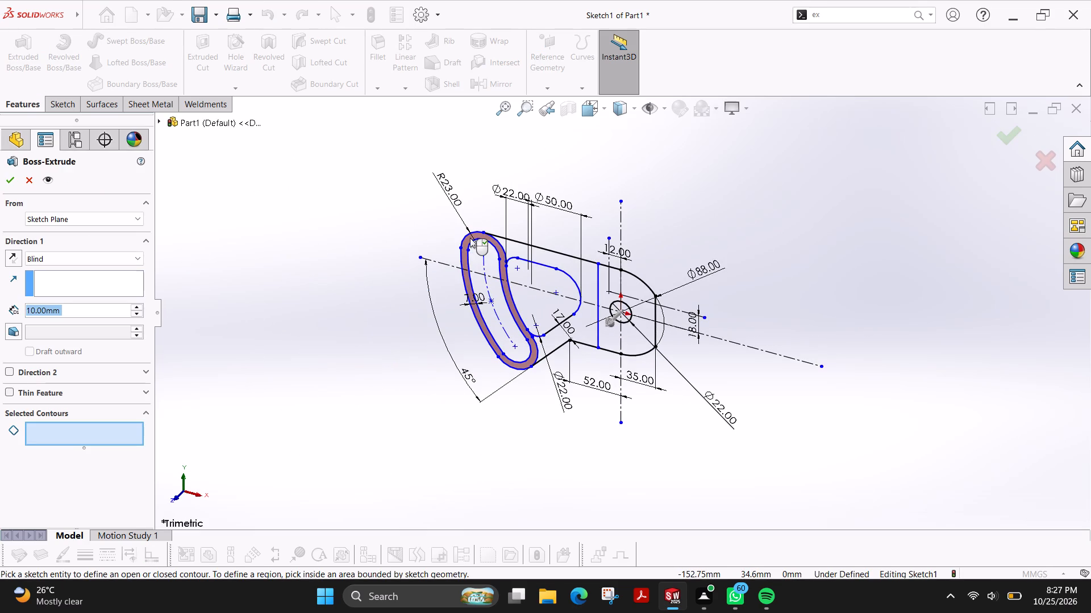
click(470, 238)
click(63, 257)
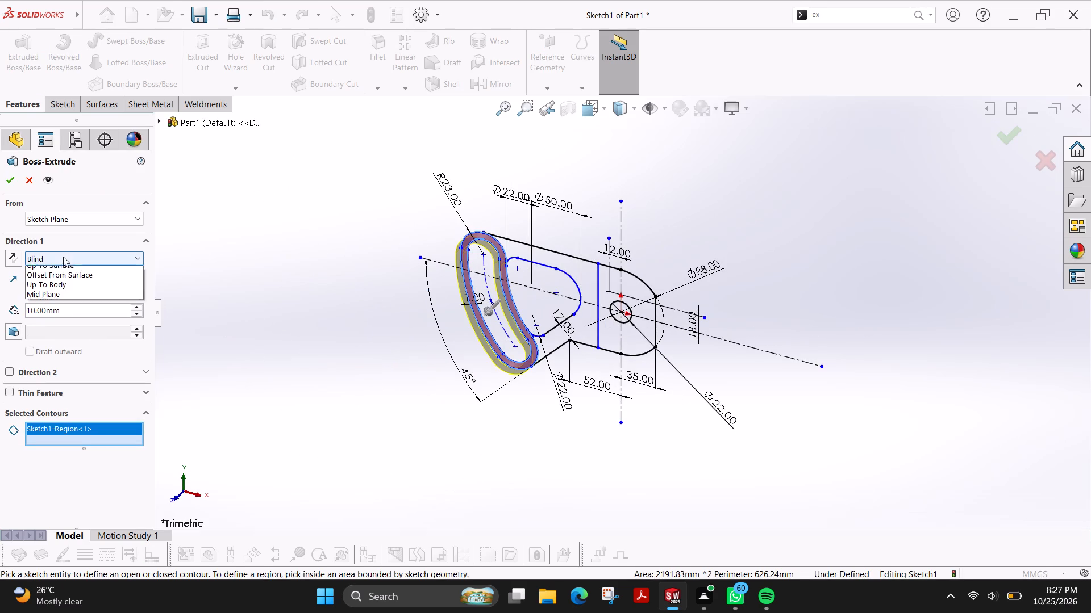
click(63, 320)
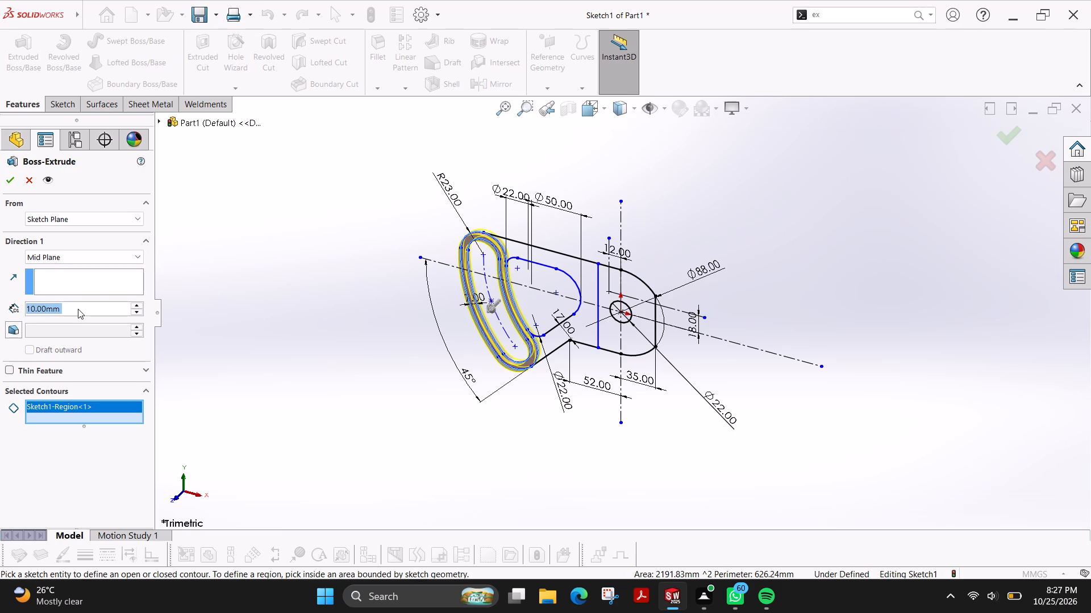
text(30)
key(Return)
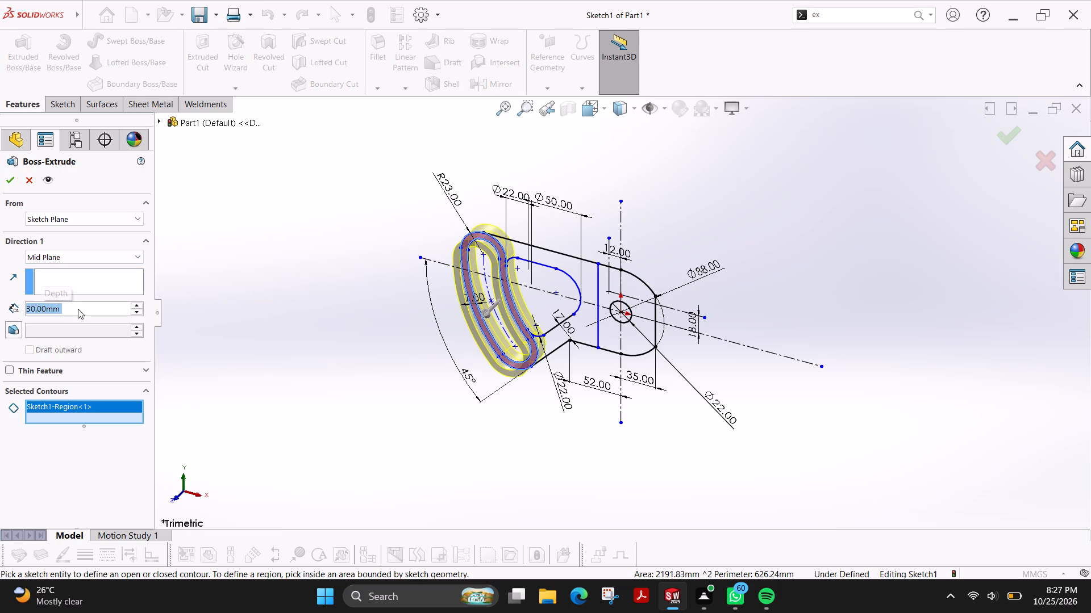
click(9, 175)
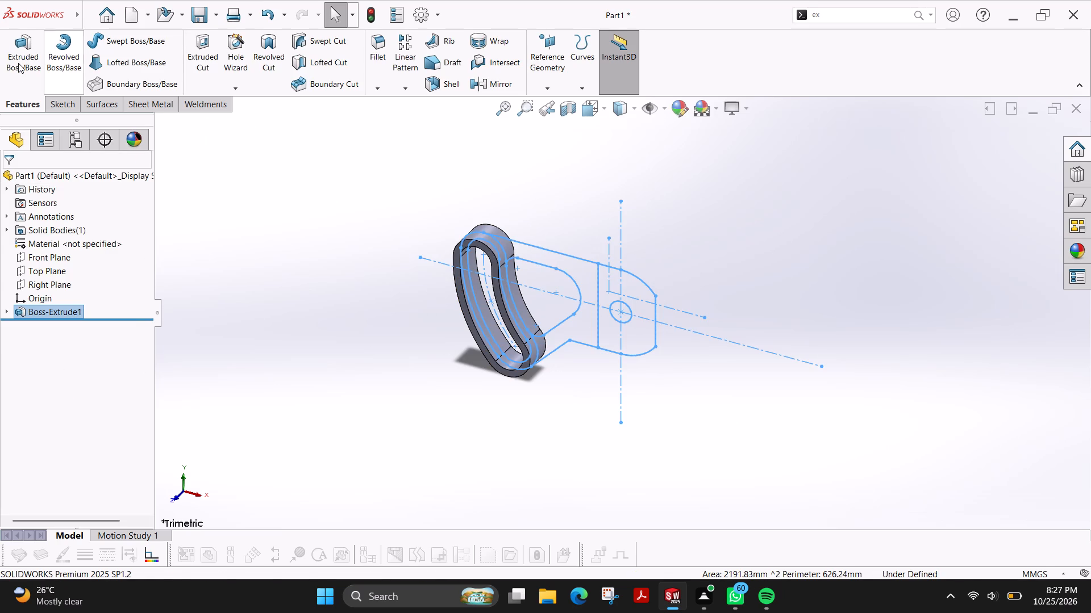
Extrude Sketch1's web region around the inner pocket as a Mid Plane boss with a depth of 18 mm.
click(18, 63)
click(160, 124)
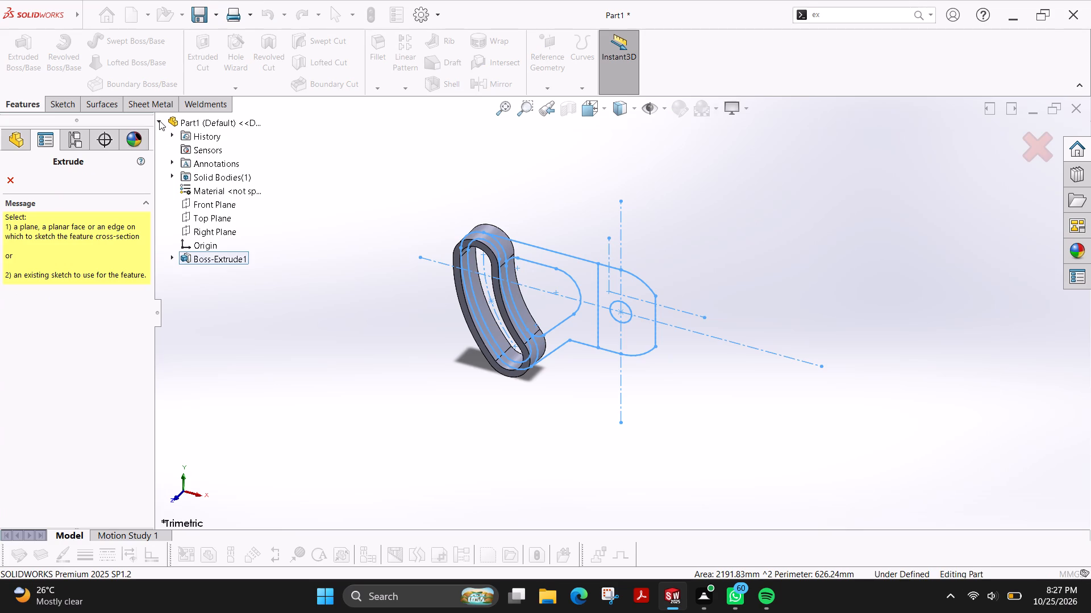
click(173, 258)
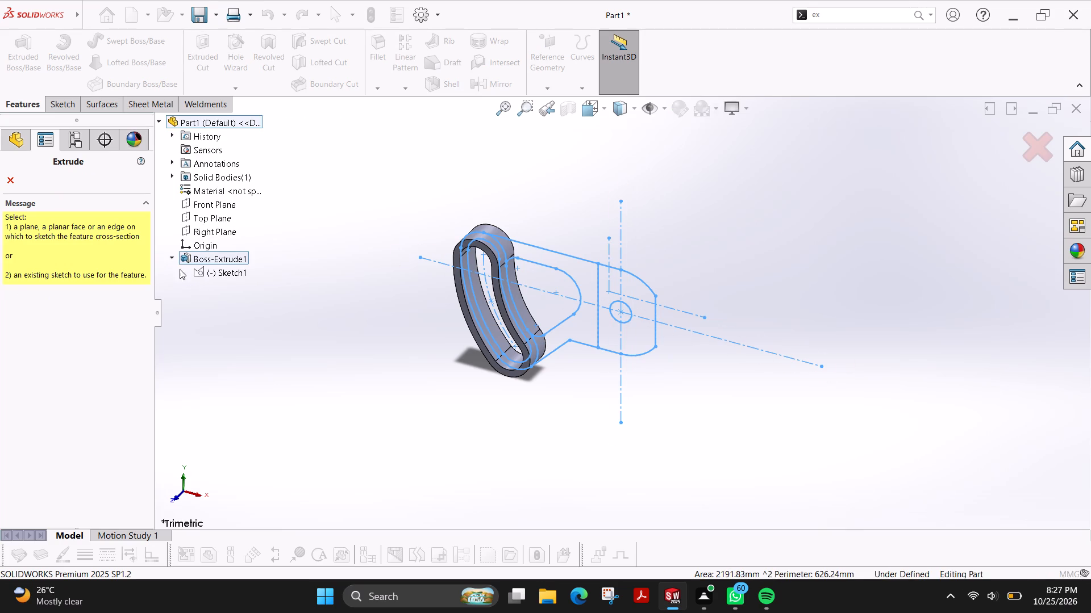
click(210, 276)
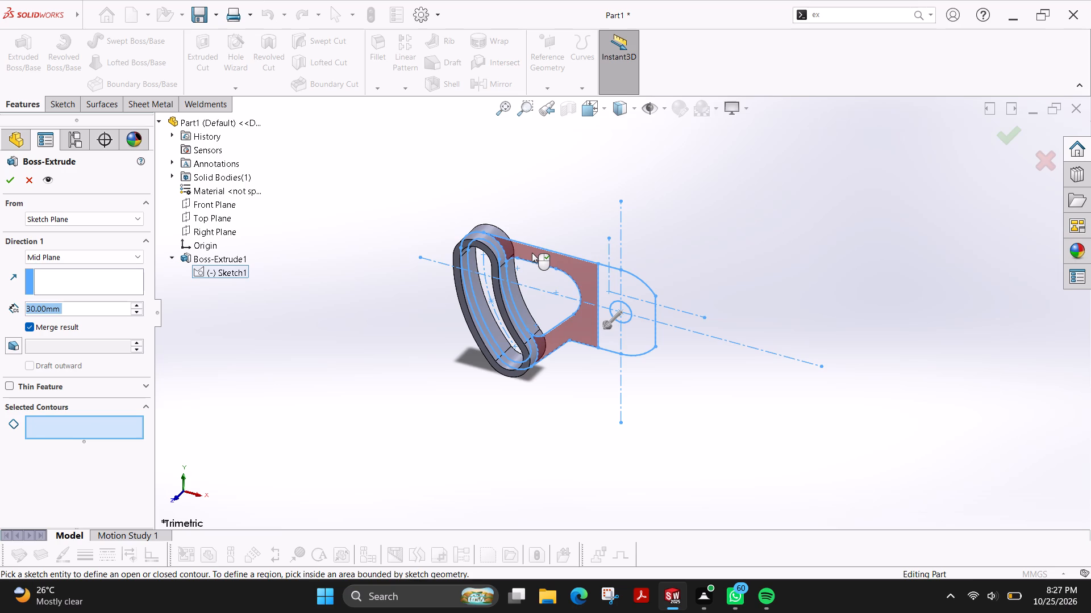
click(532, 253)
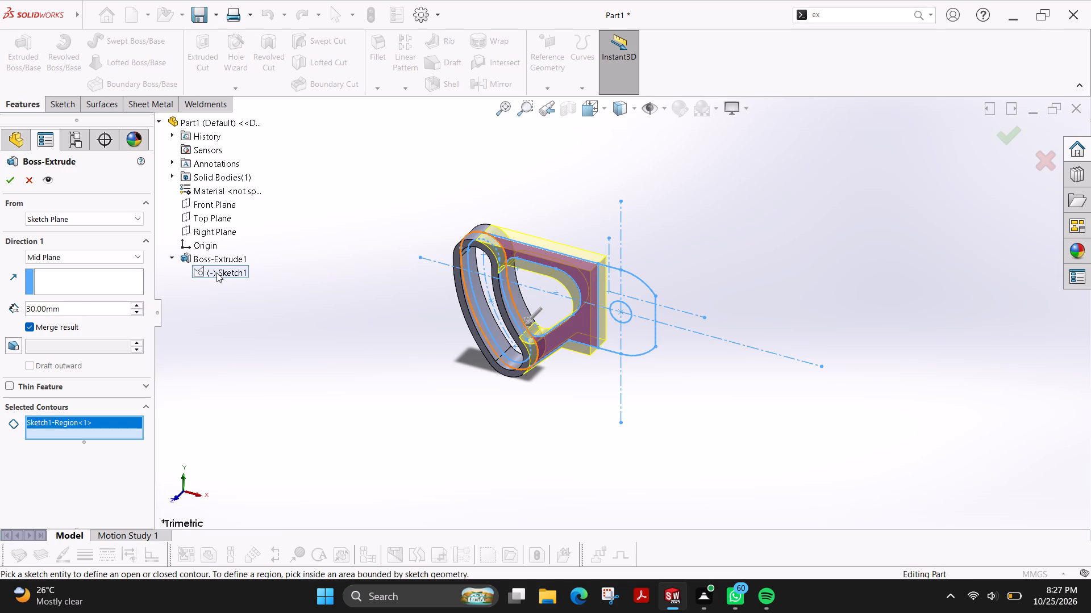
click(109, 257)
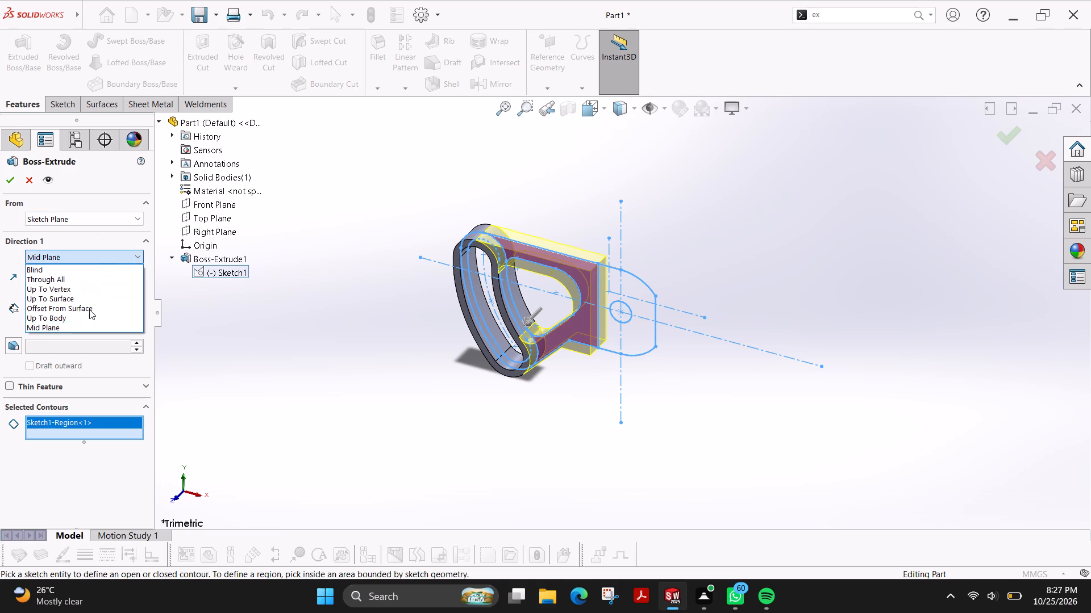
click(60, 325)
double_click(86, 313)
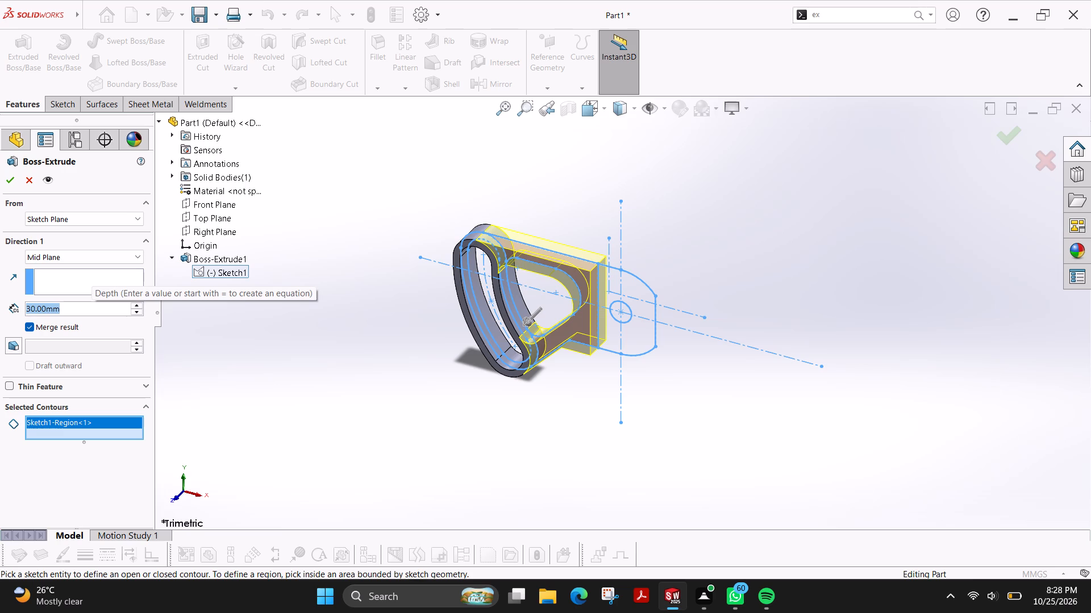
text(18)
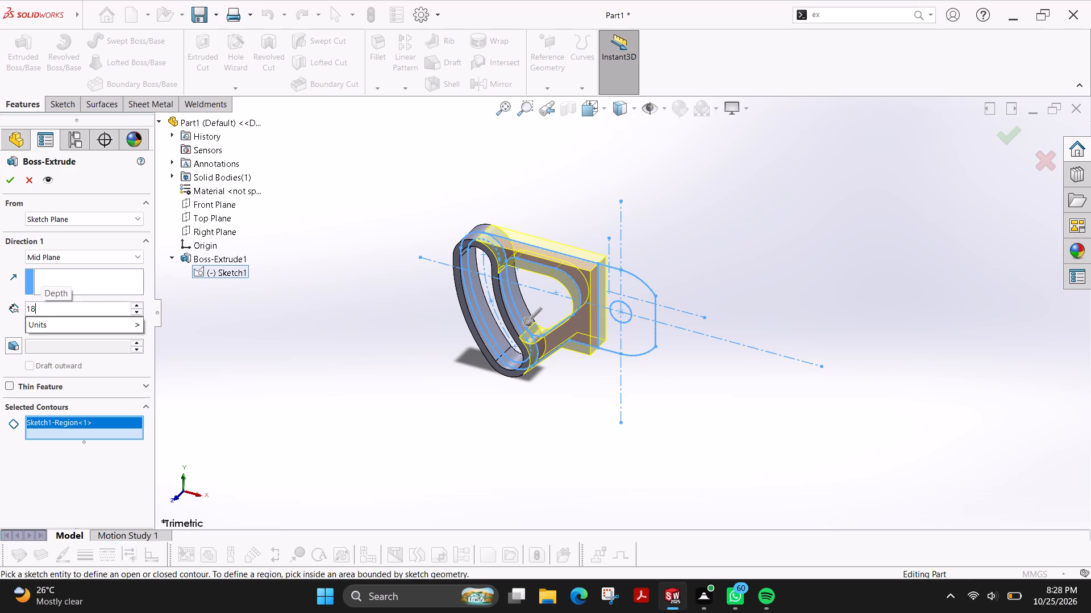
key(Return)
click(11, 181)
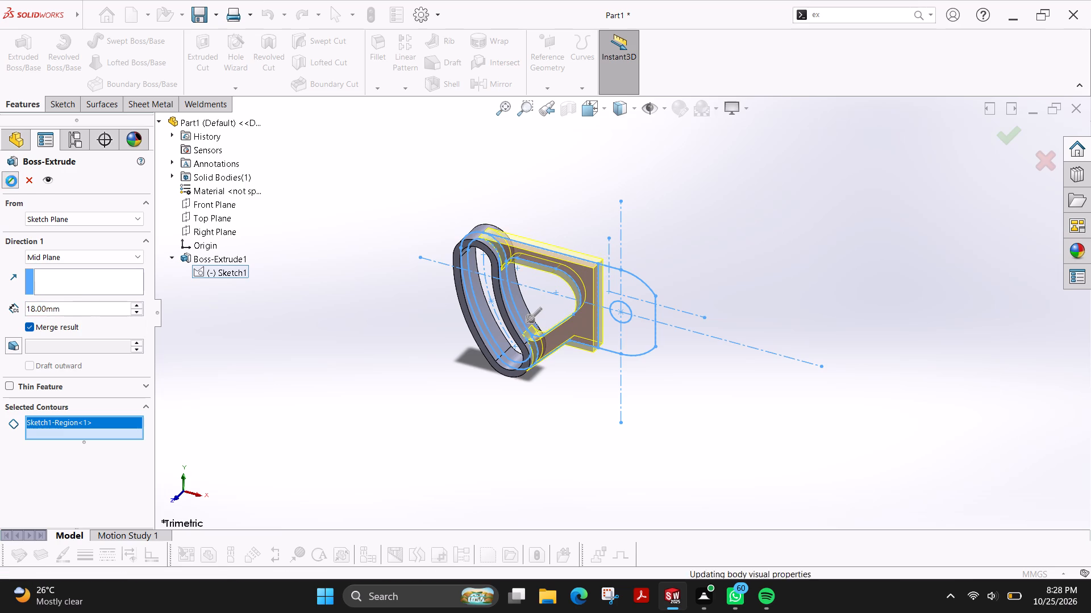
Extrude Sketch1's region around the hole as a boss, Blind 2 mm in Direction 1 and Blind 9 mm in Direction 2.
click(19, 51)
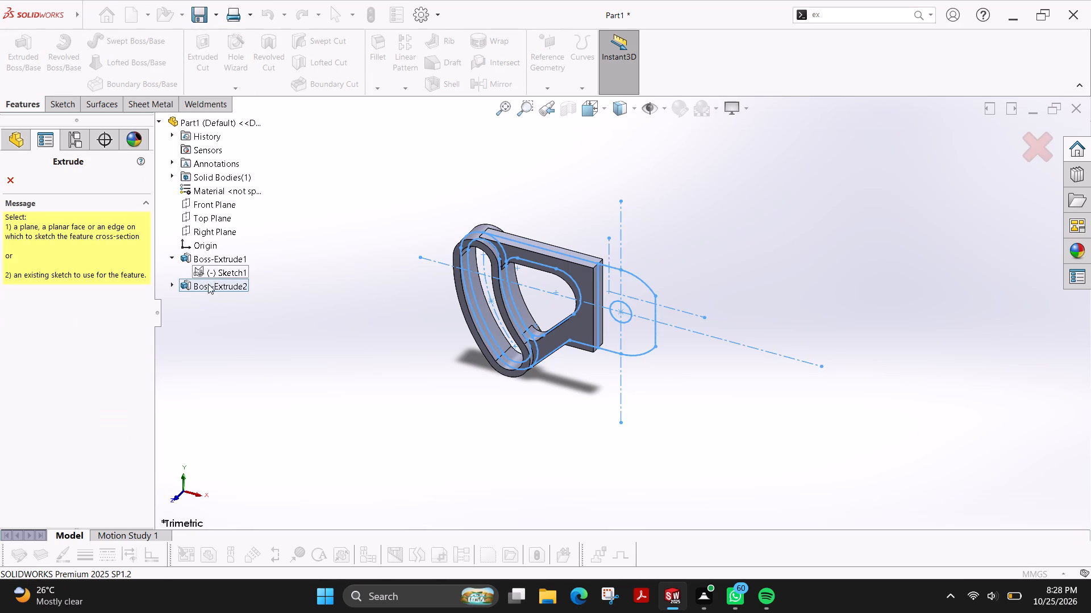
click(171, 285)
click(209, 301)
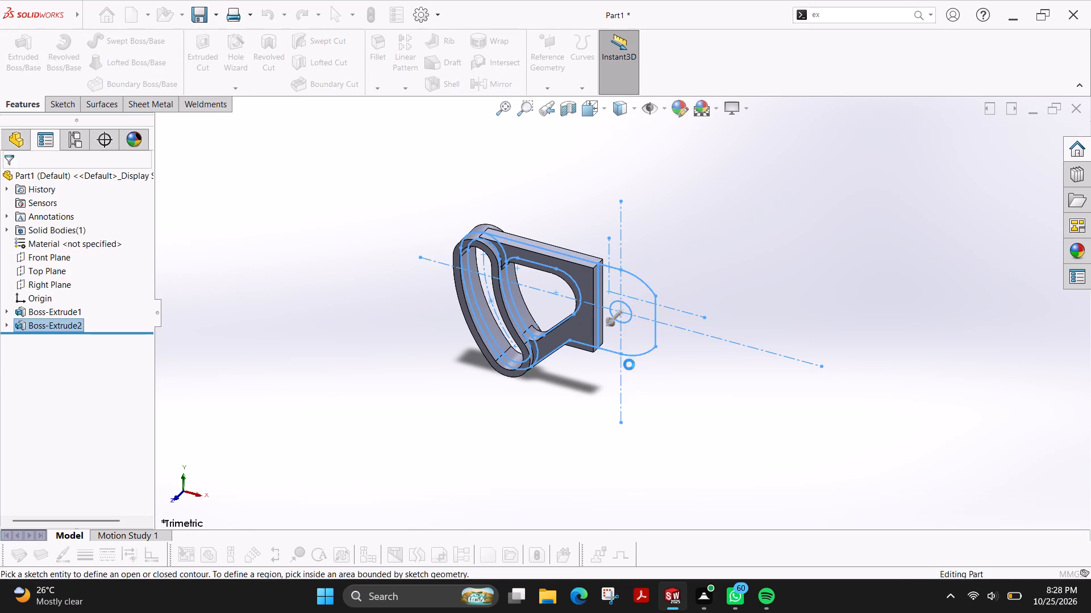
click(640, 330)
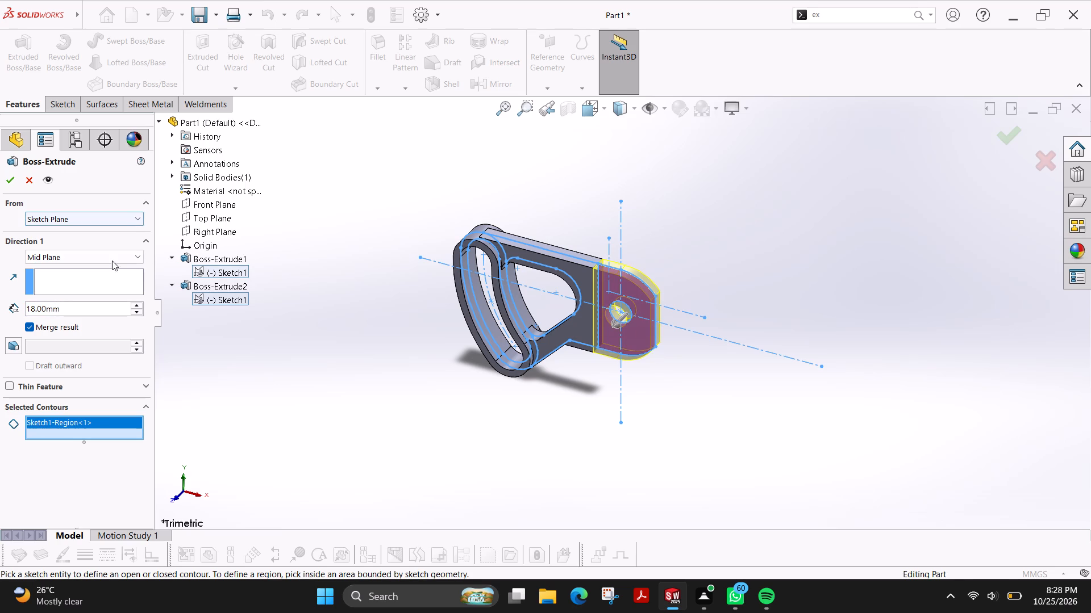
click(109, 255)
click(79, 266)
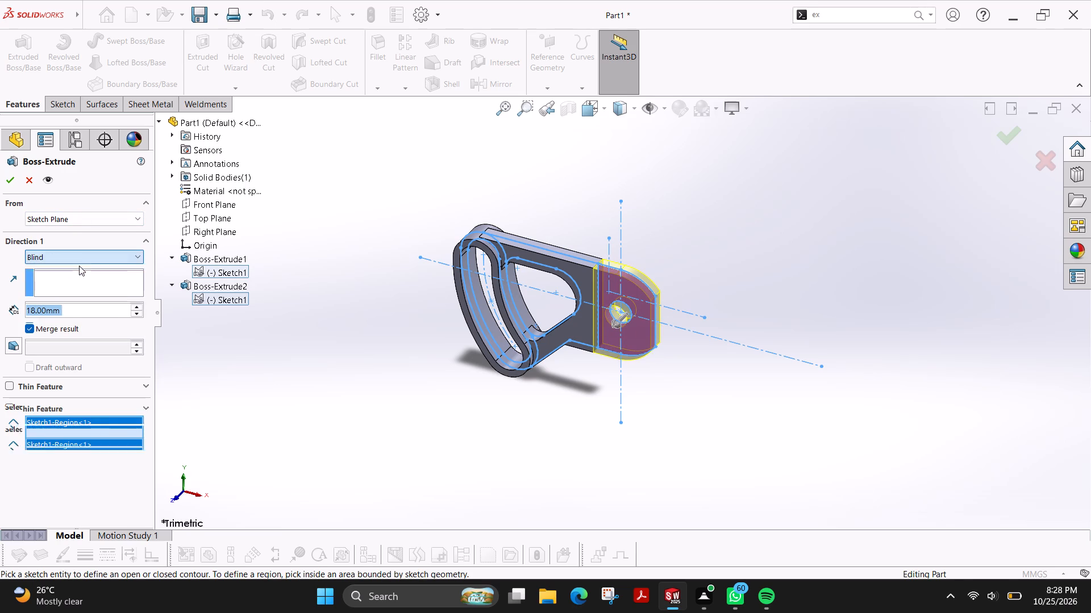
click(11, 388)
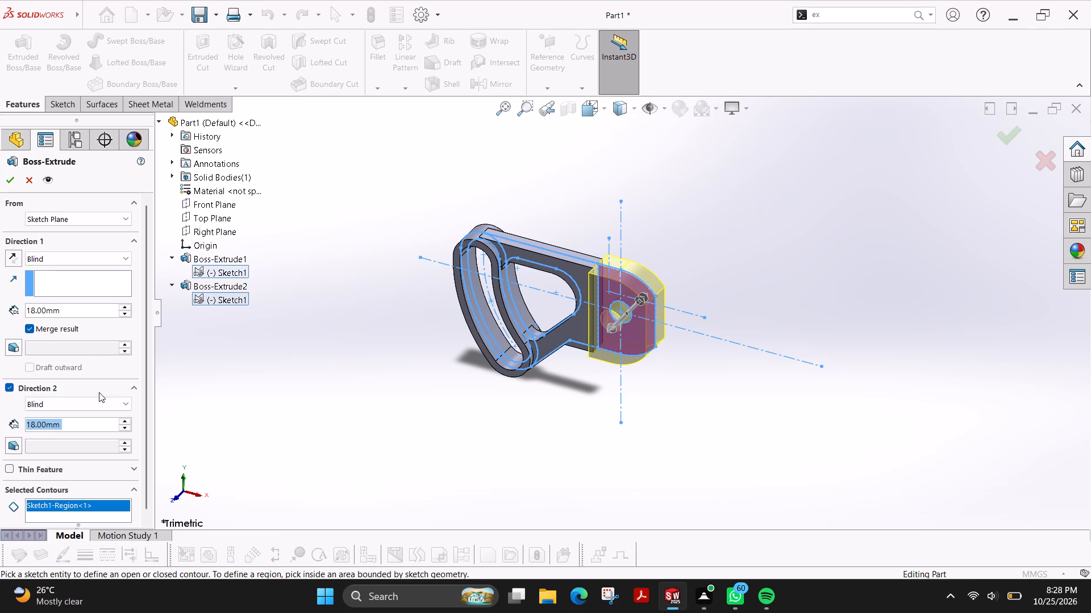
click(127, 314)
click(127, 314)
double_click(127, 314)
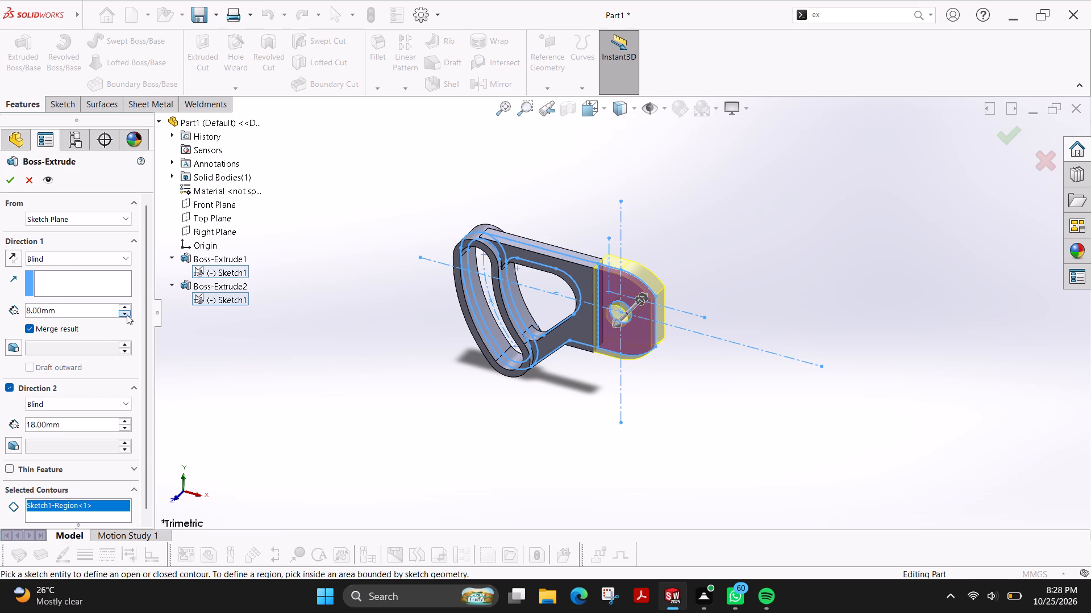
scroll(602, 288, down, 3)
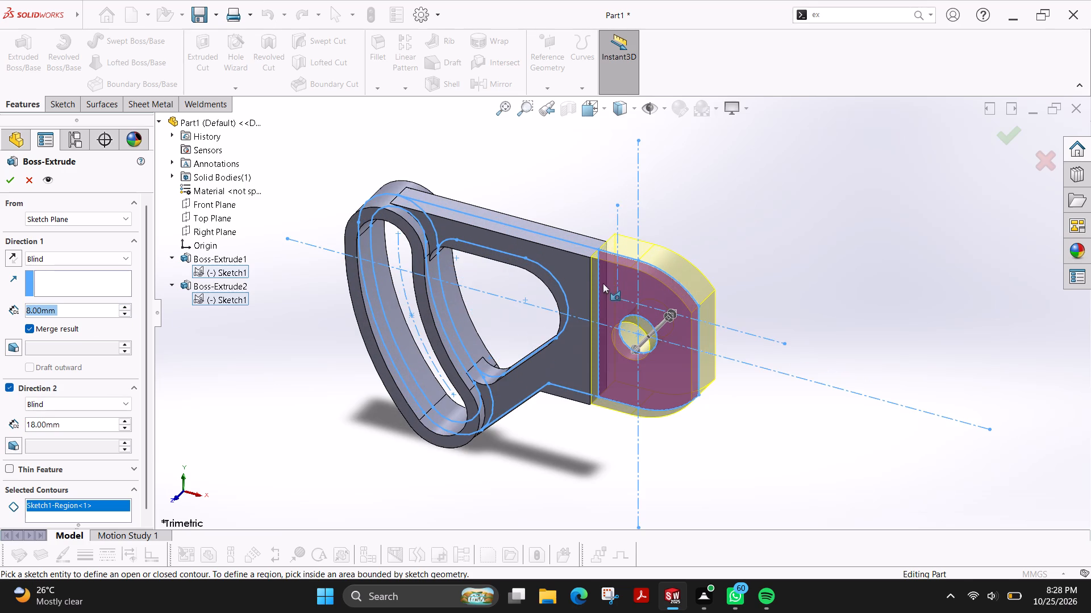
click(125, 425)
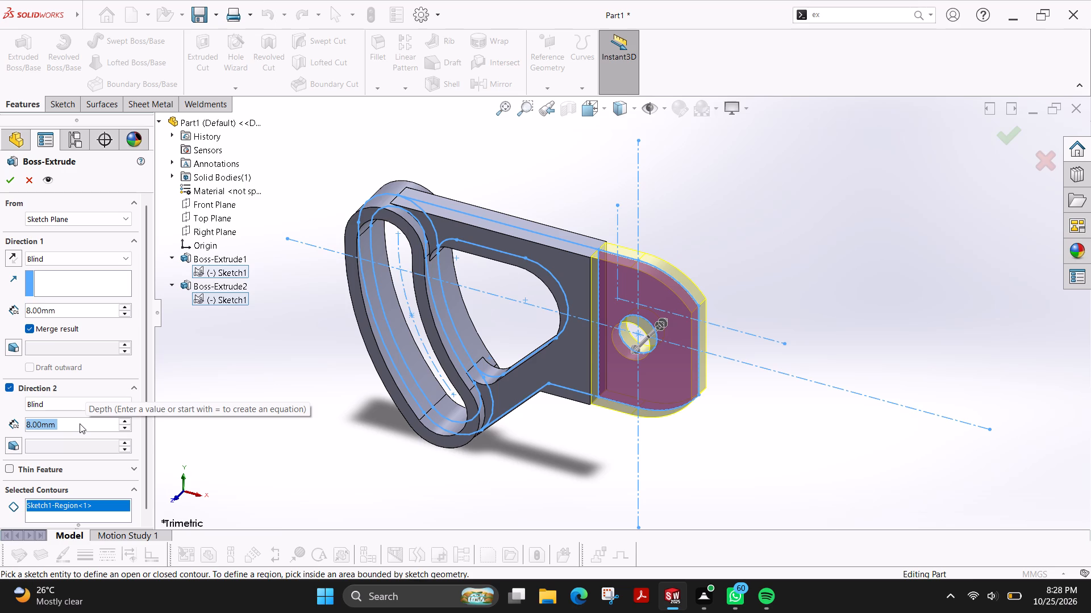
double_click(80, 423)
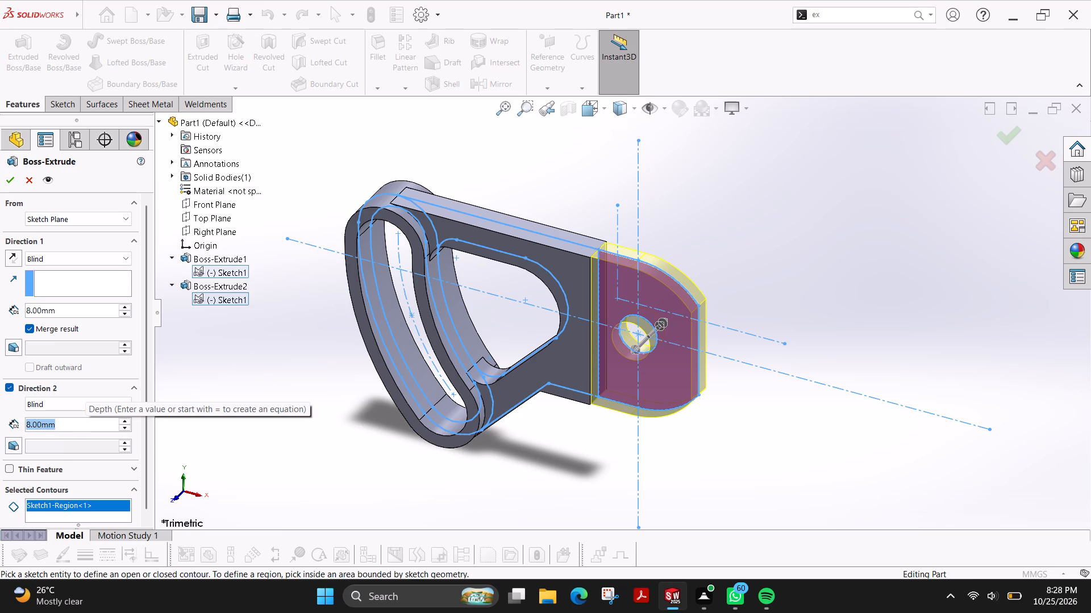
key(9)
key(Return)
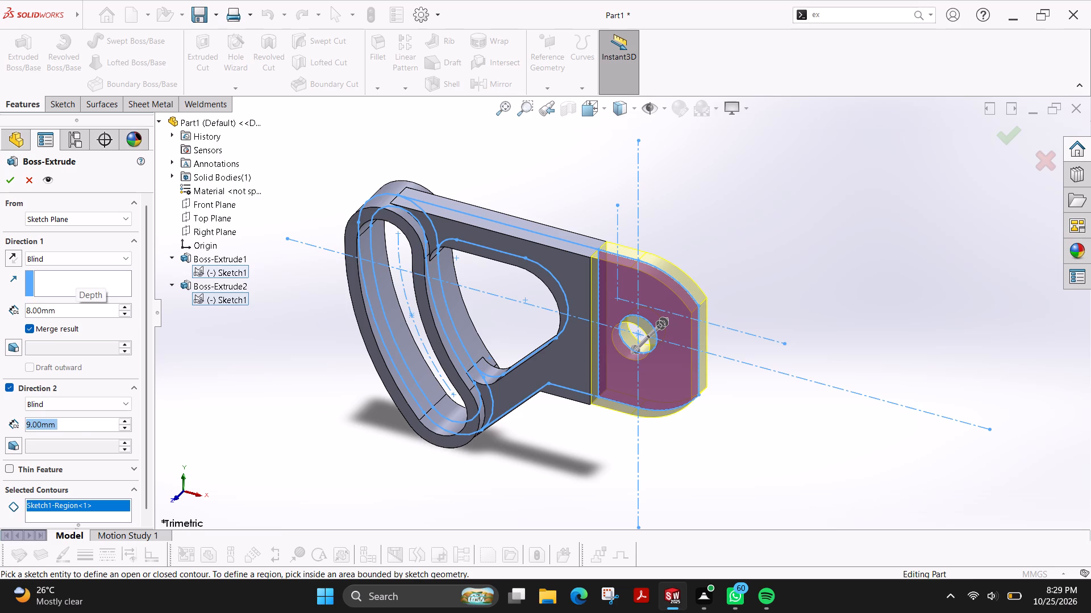
double_click(70, 312)
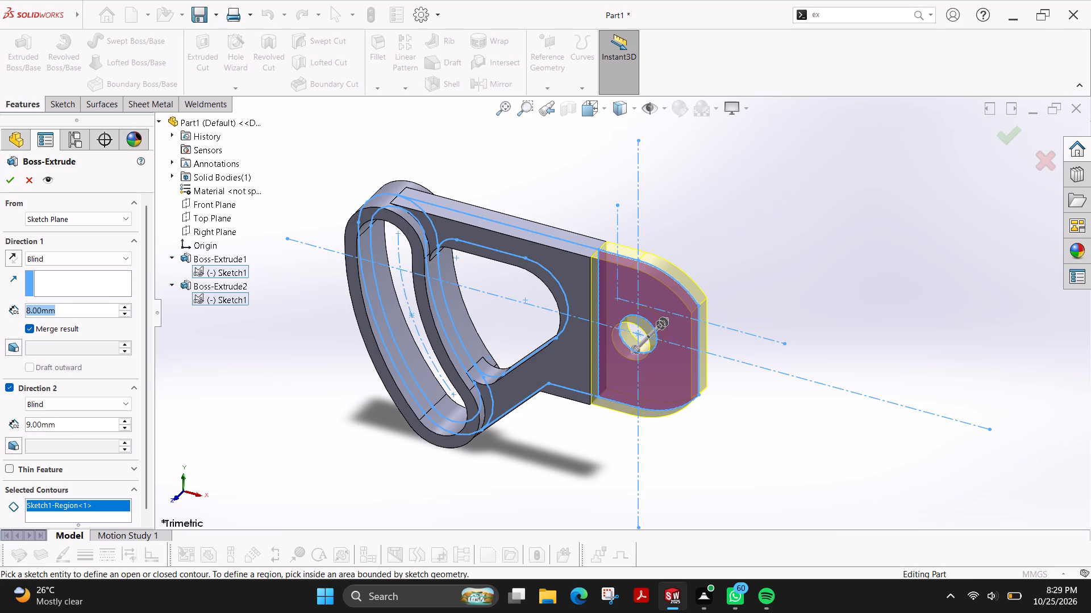
key(2)
key(Return)
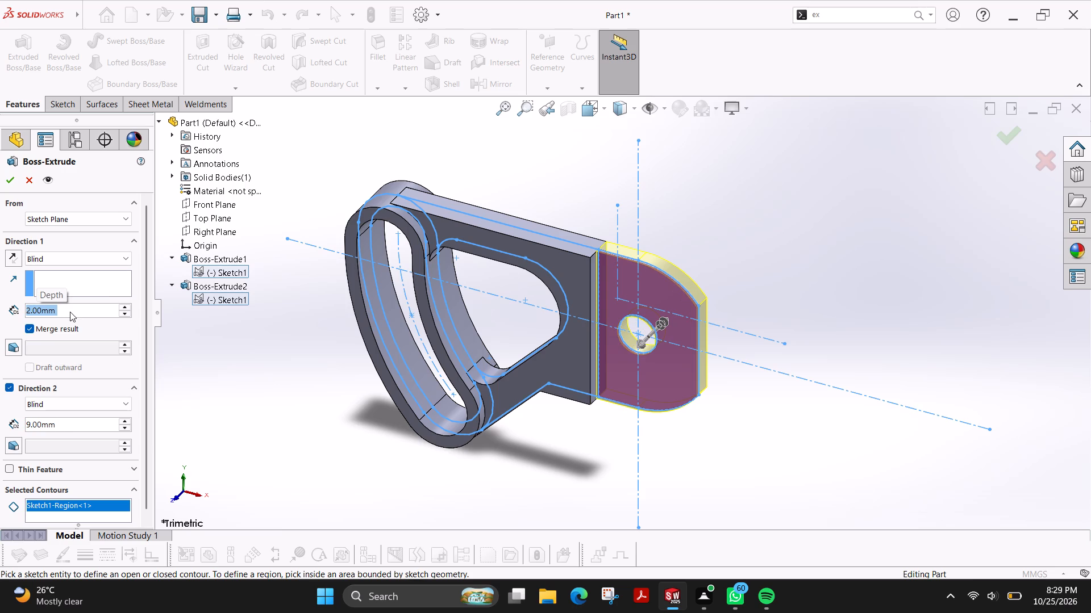
click(11, 179)
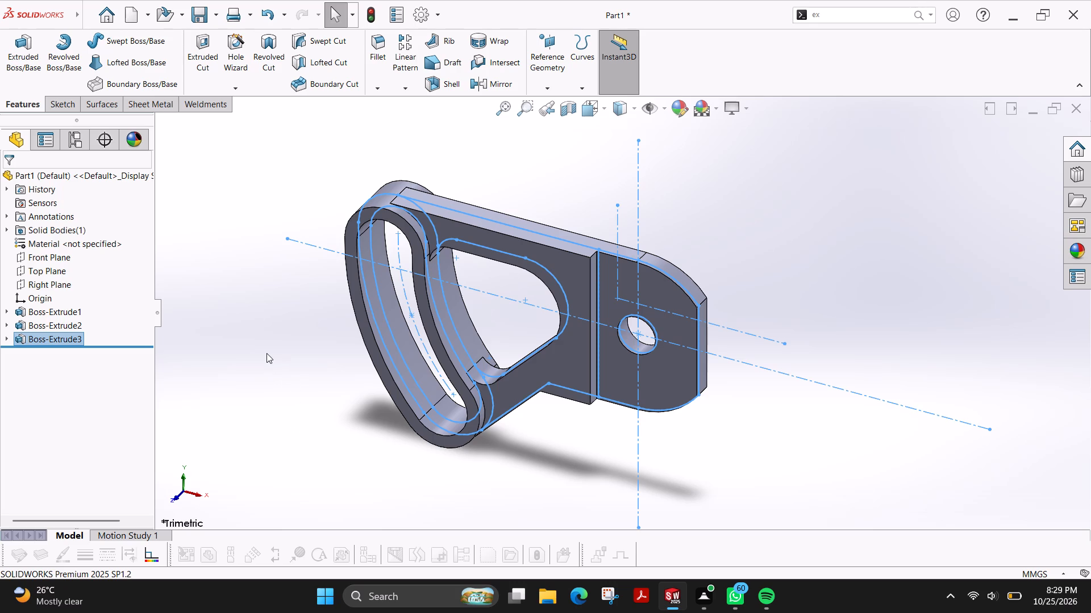
key(Escape)
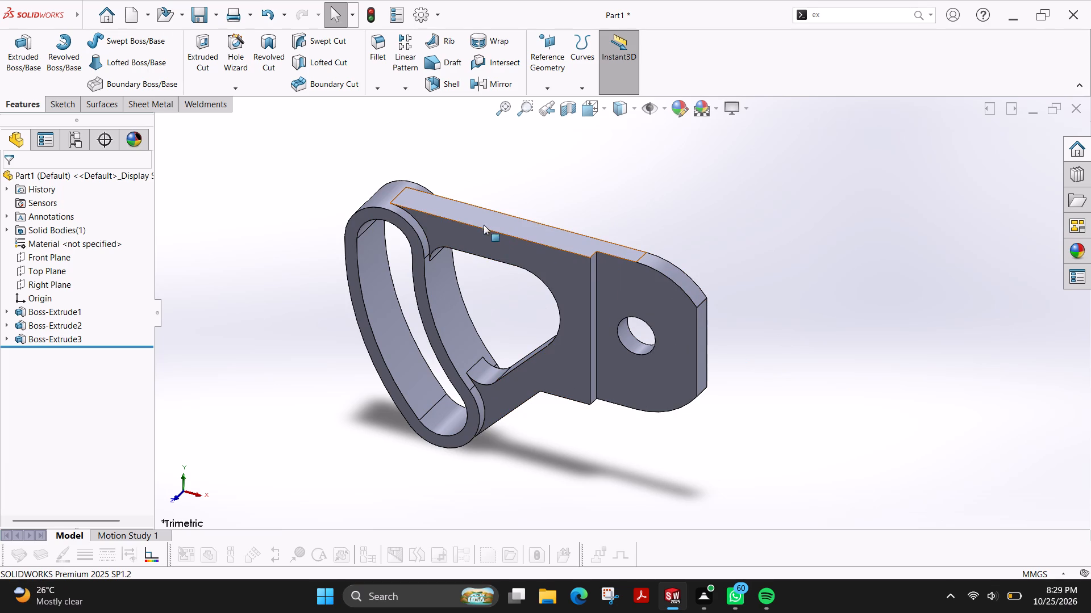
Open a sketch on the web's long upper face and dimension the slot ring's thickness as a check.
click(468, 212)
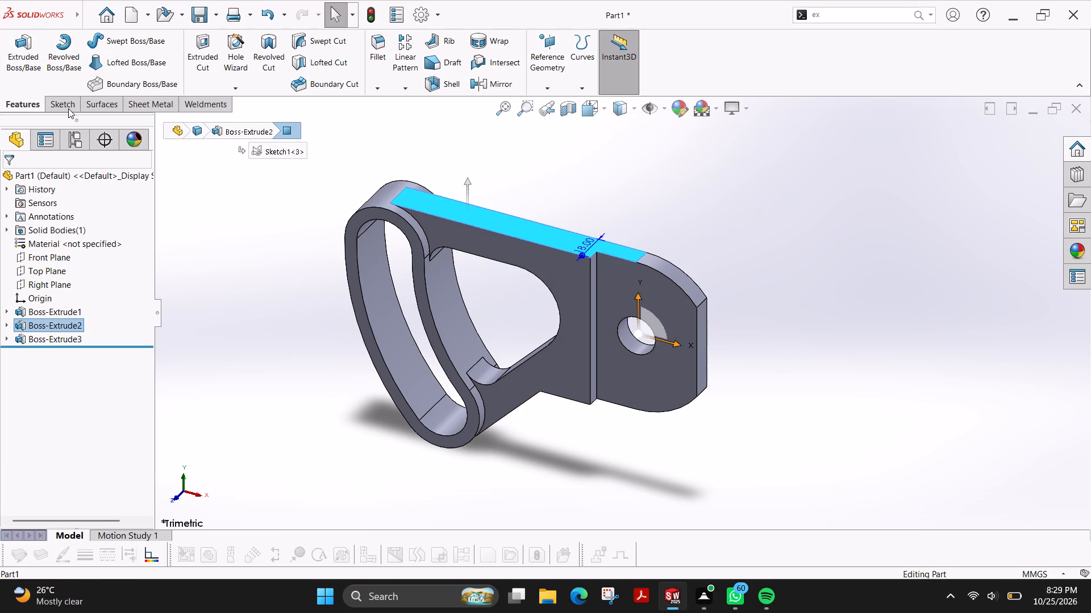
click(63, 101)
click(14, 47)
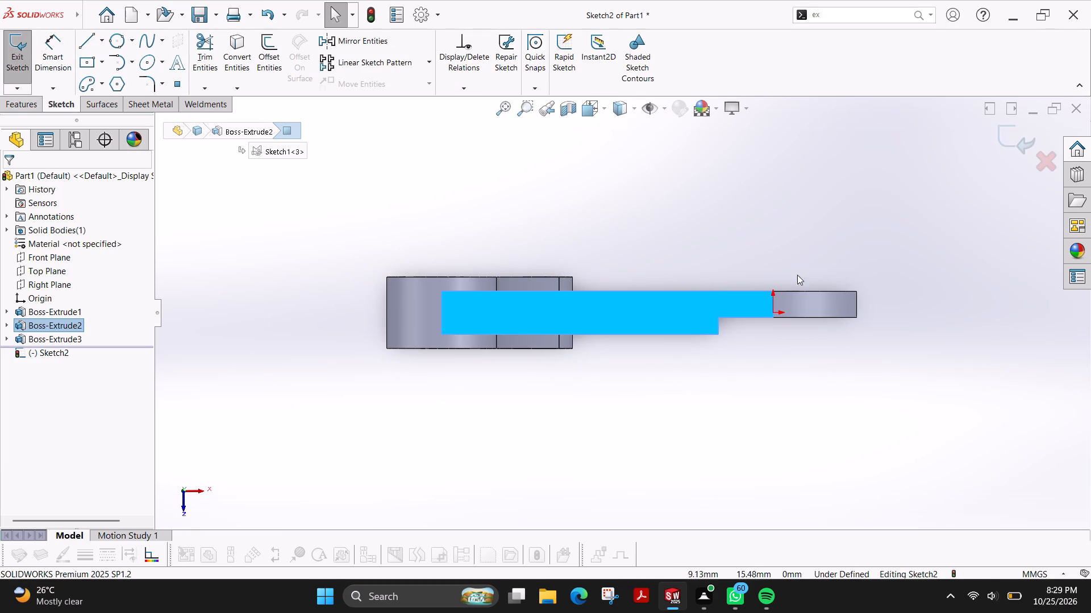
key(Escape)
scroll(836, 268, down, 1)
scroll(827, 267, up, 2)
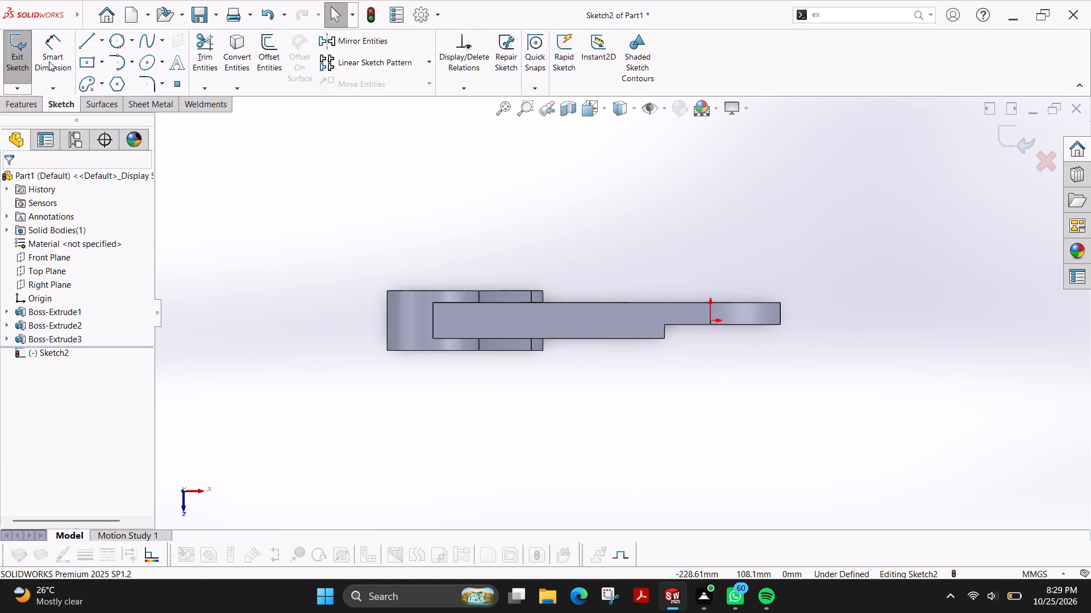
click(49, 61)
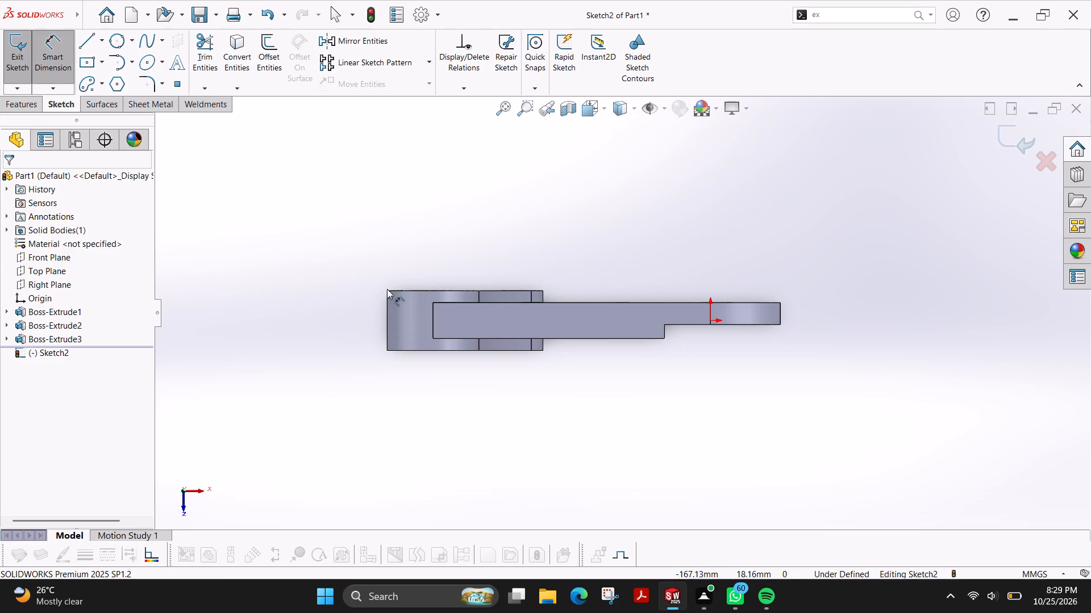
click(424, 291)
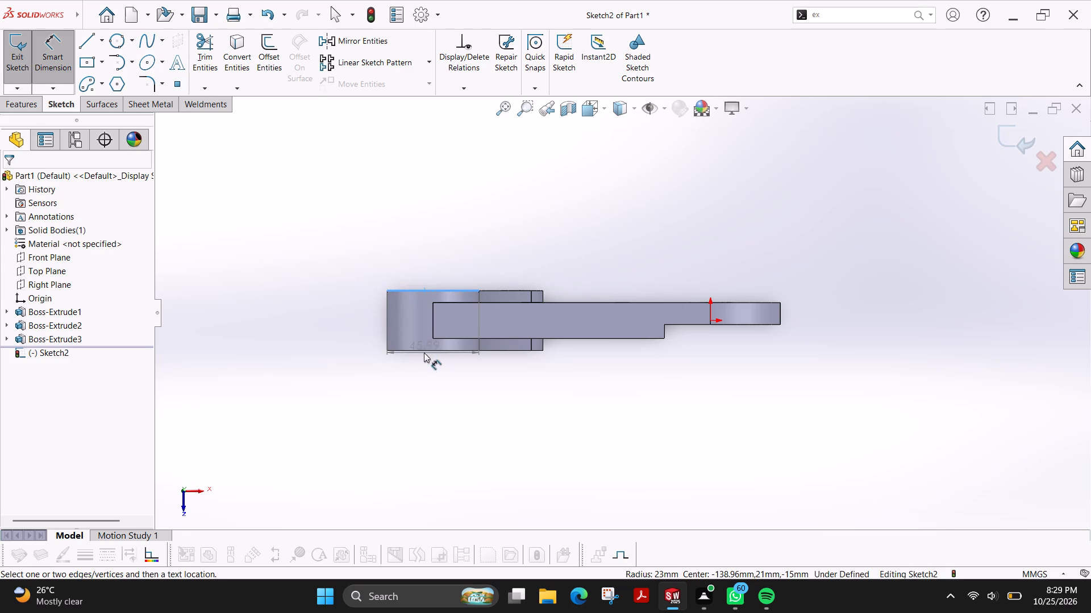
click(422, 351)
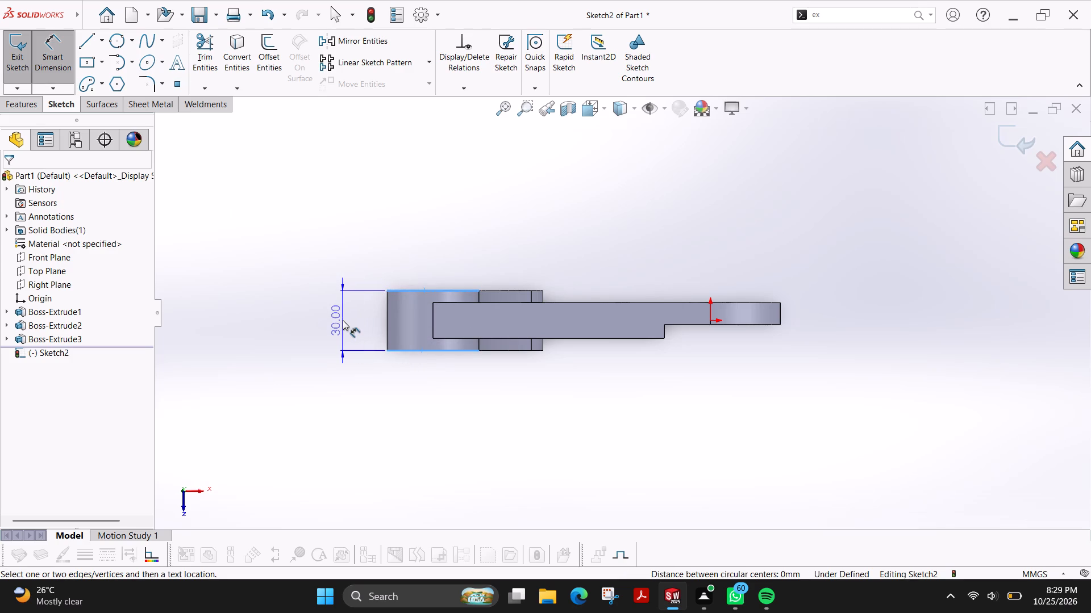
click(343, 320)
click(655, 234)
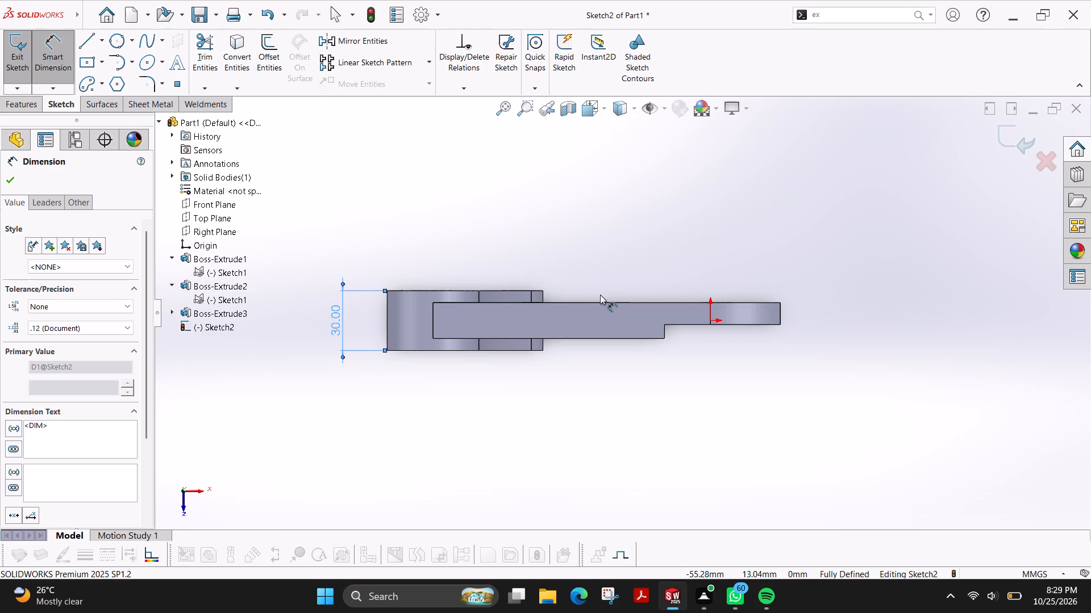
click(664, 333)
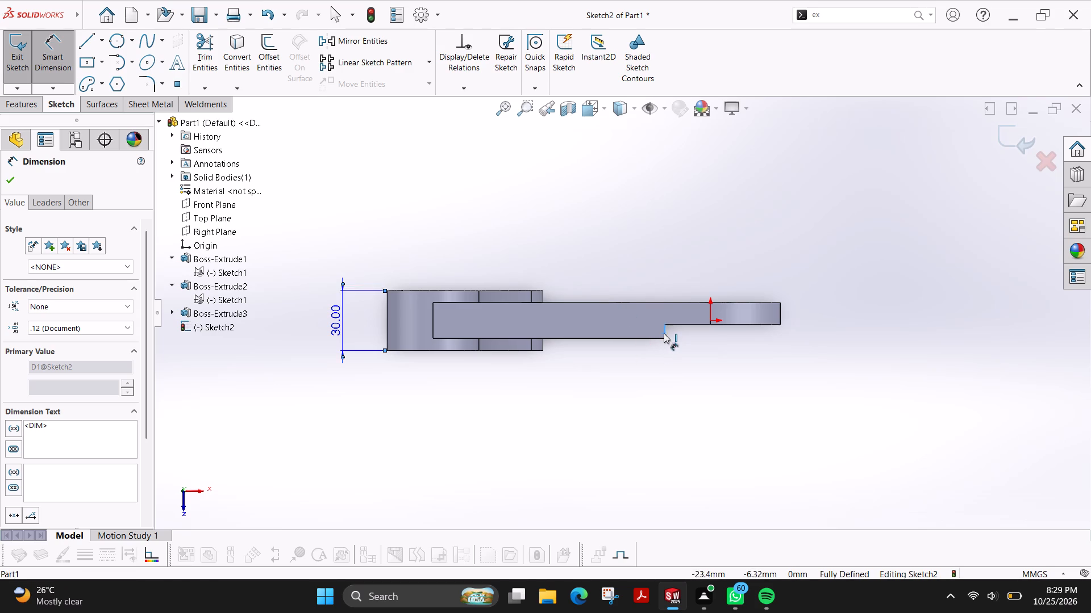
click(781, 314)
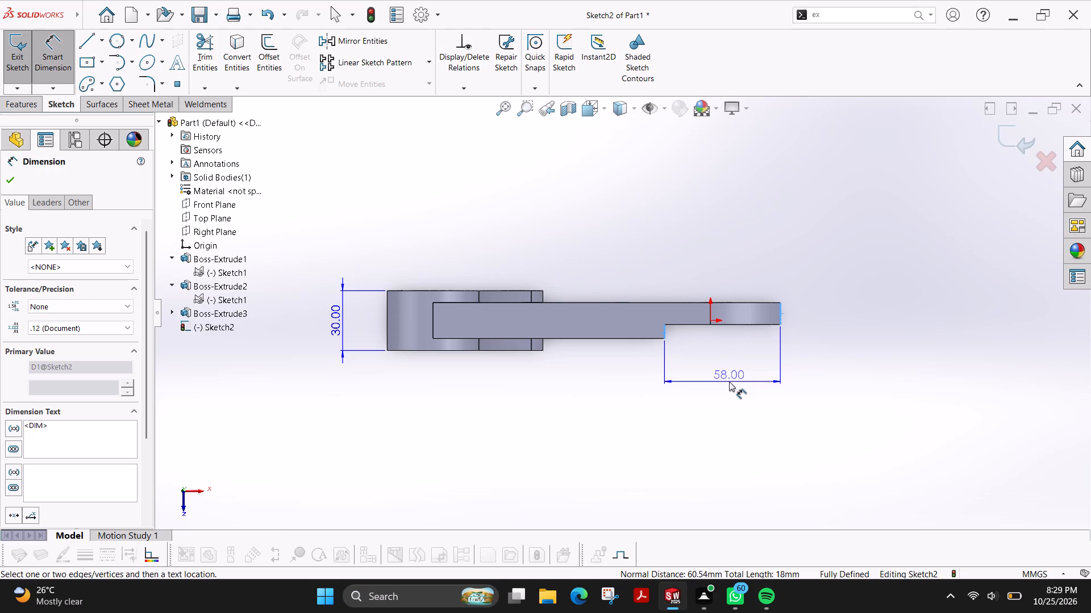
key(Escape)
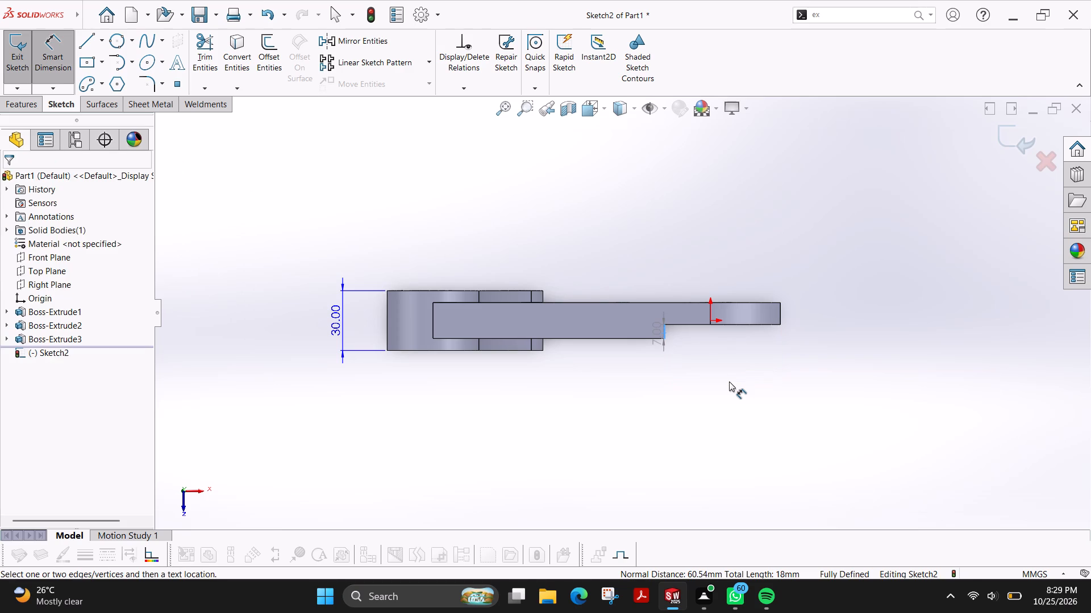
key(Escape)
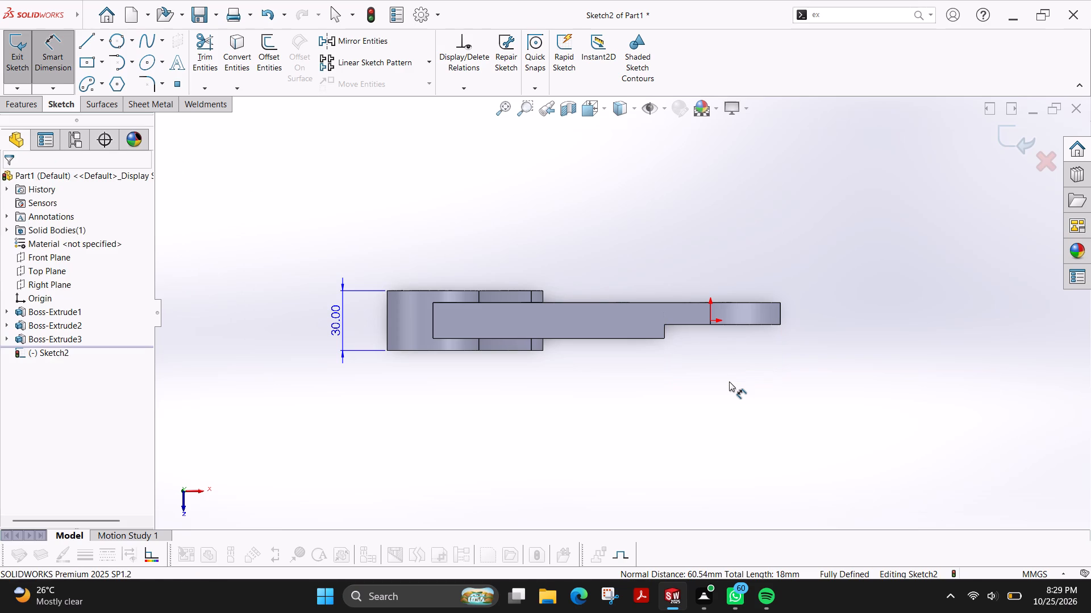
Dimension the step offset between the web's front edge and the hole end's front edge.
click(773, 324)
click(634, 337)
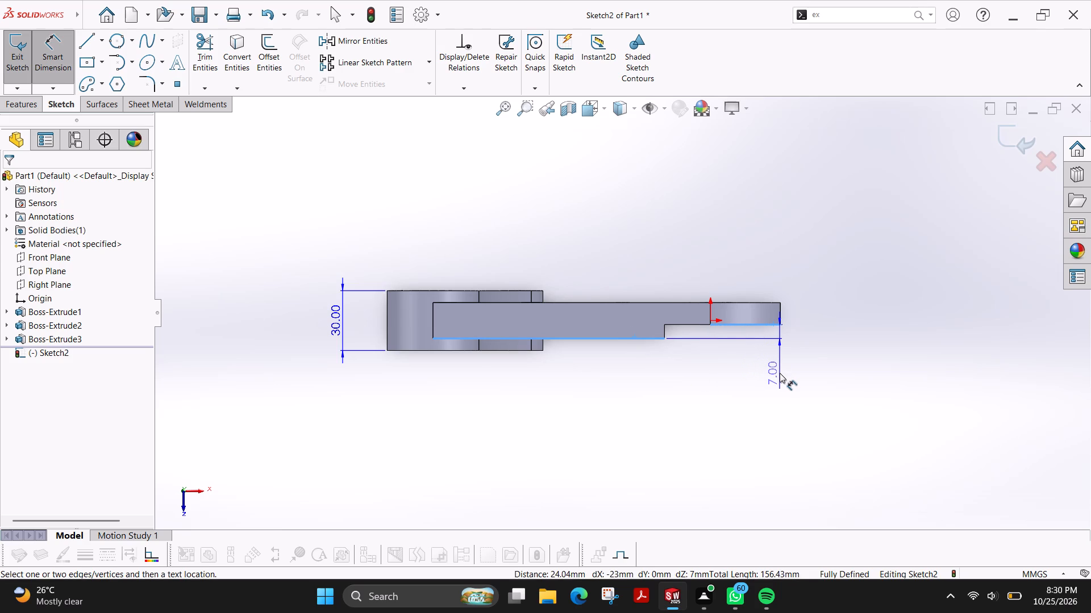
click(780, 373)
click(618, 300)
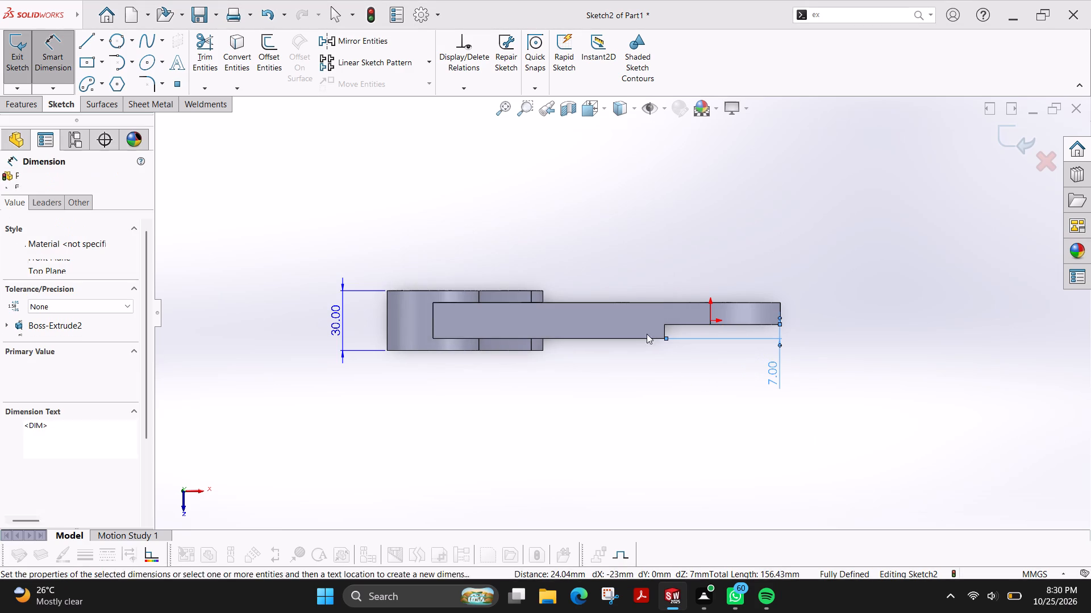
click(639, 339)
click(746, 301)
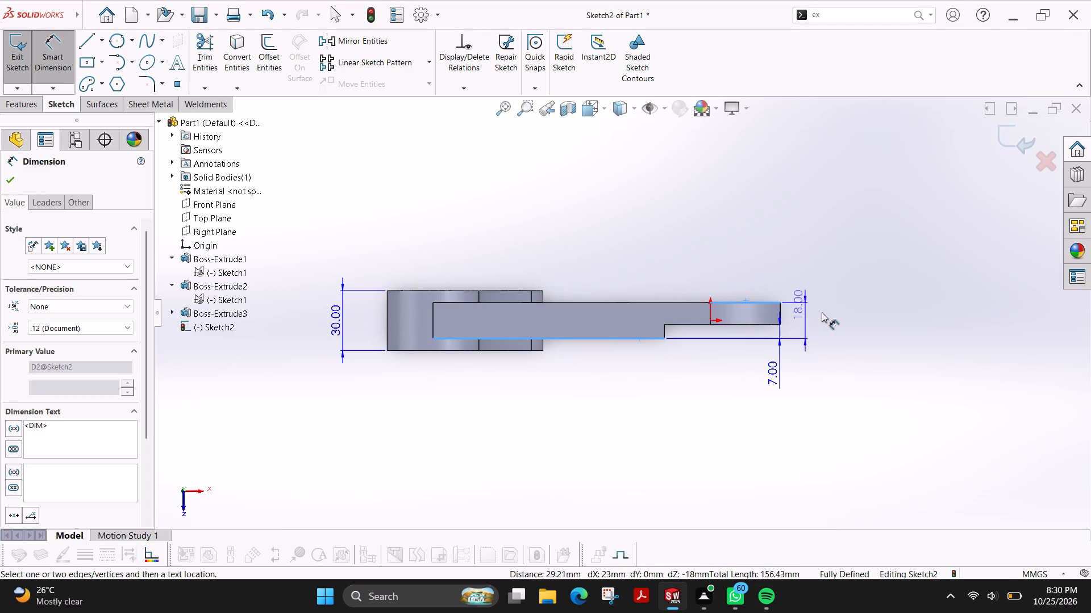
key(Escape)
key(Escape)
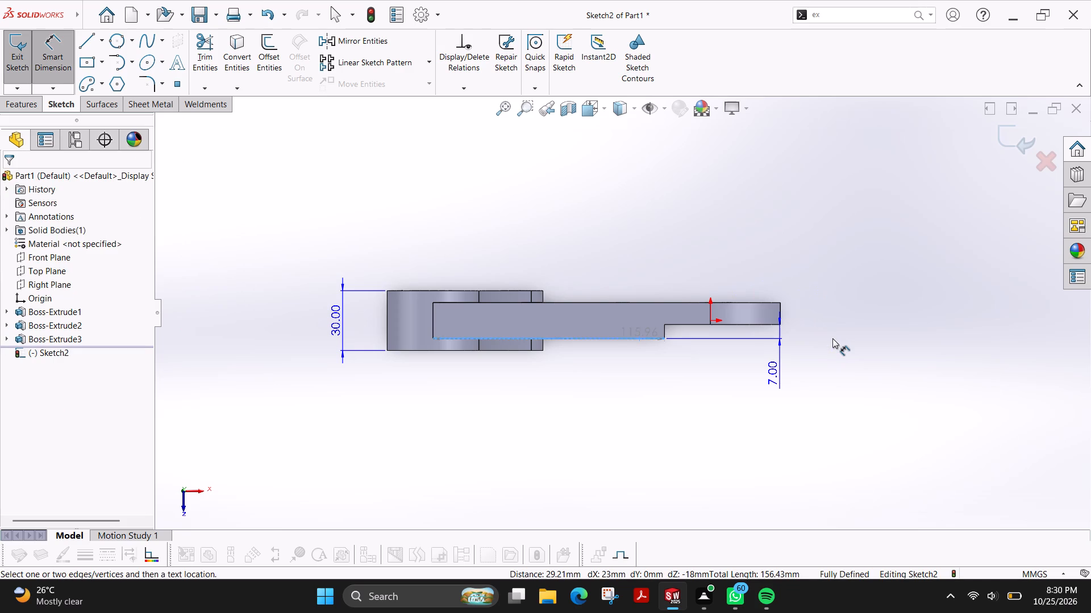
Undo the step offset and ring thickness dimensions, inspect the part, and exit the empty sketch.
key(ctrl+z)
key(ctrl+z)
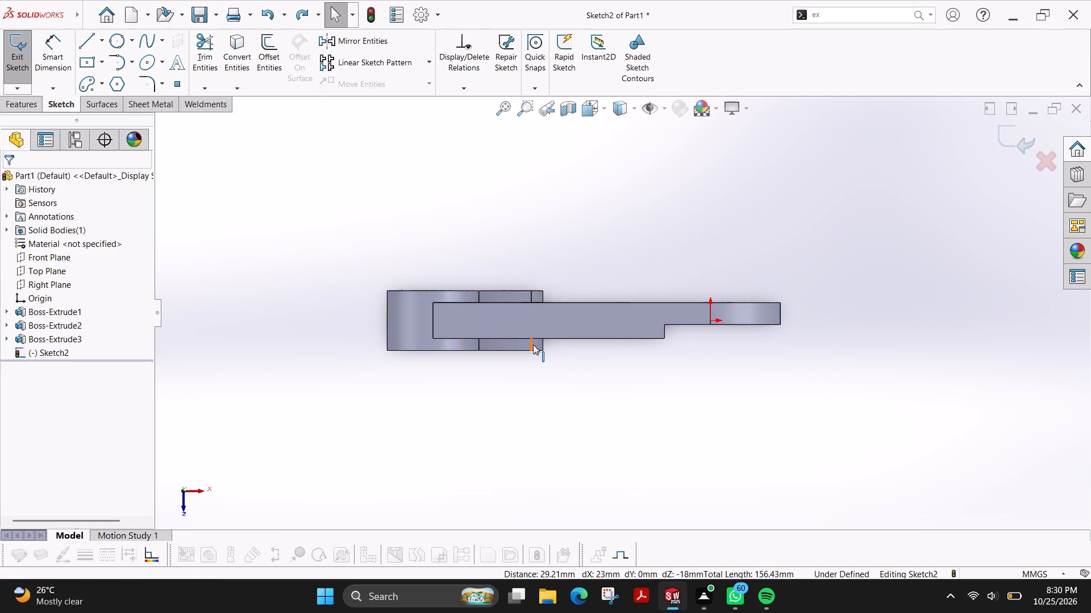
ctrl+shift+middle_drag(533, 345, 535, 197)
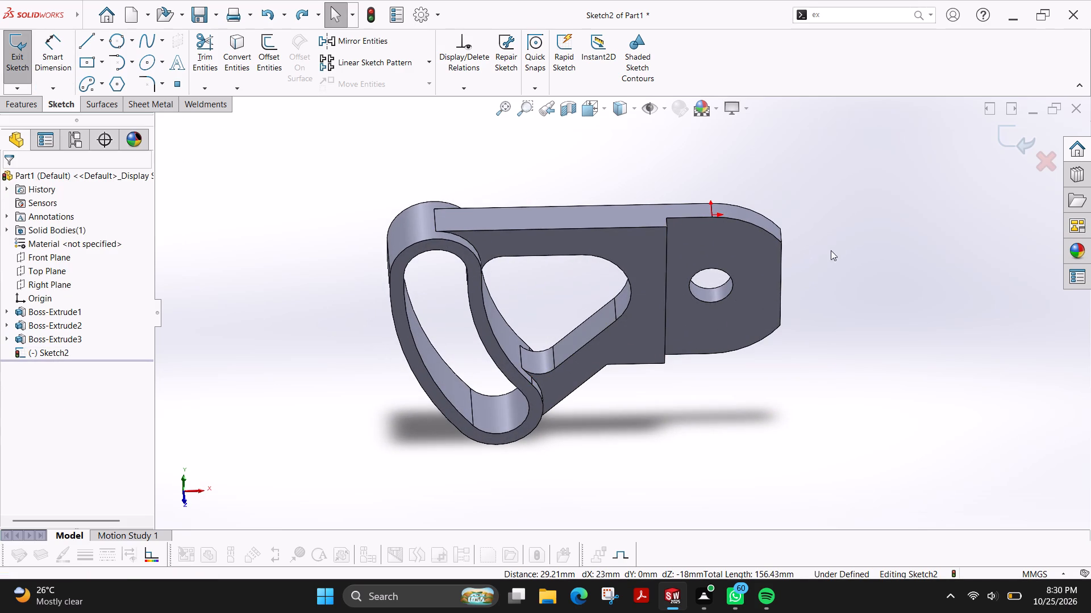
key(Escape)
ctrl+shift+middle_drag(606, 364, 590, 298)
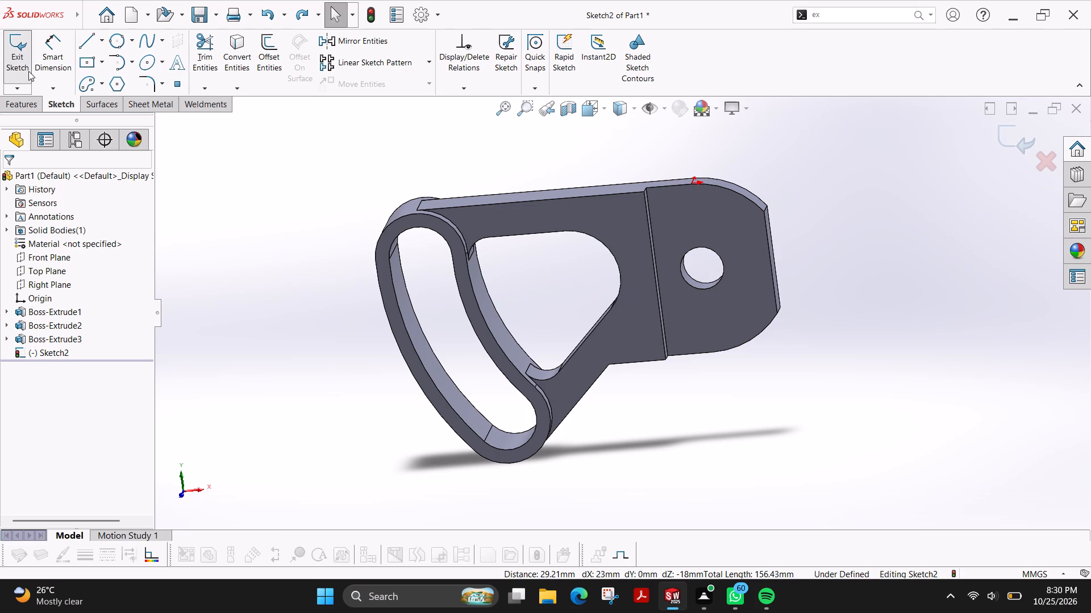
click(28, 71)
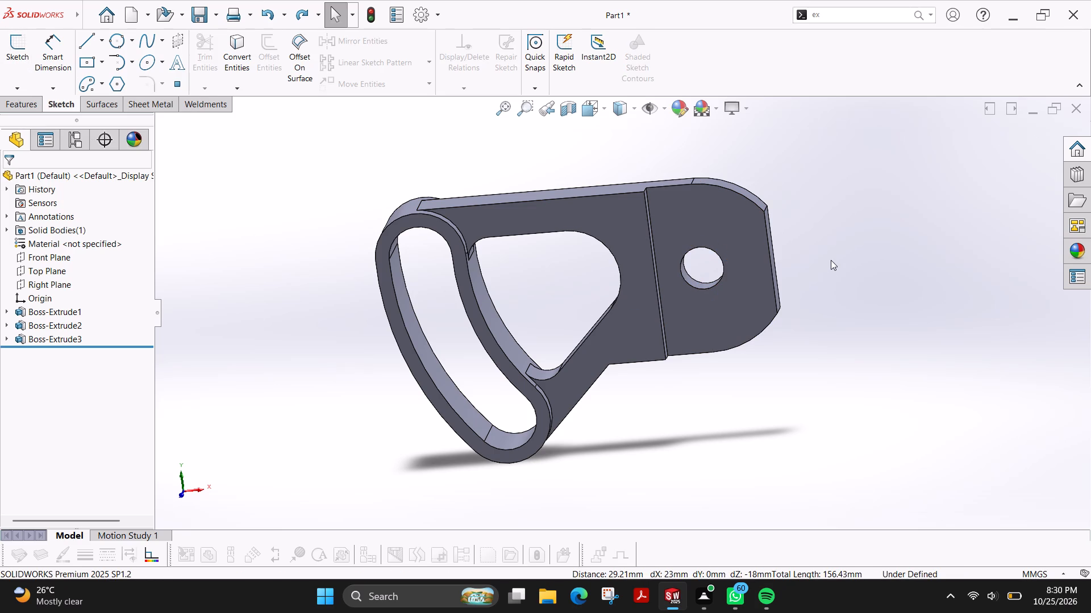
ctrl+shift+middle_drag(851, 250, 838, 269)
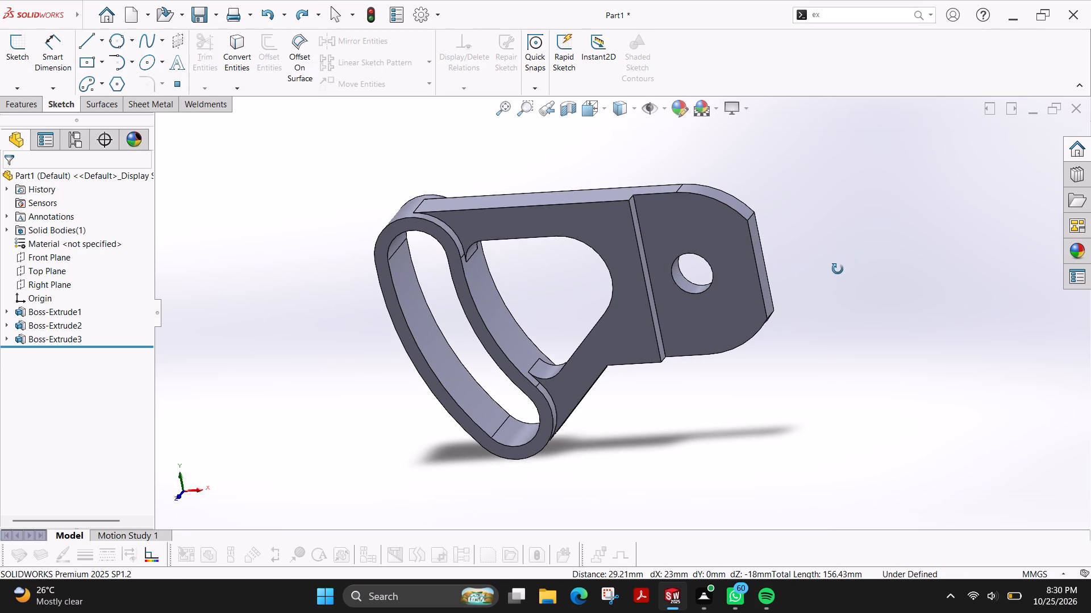
Set the finished bracket to the standard isometric view.
ctrl+shift+middle_drag(838, 269, 827, 285)
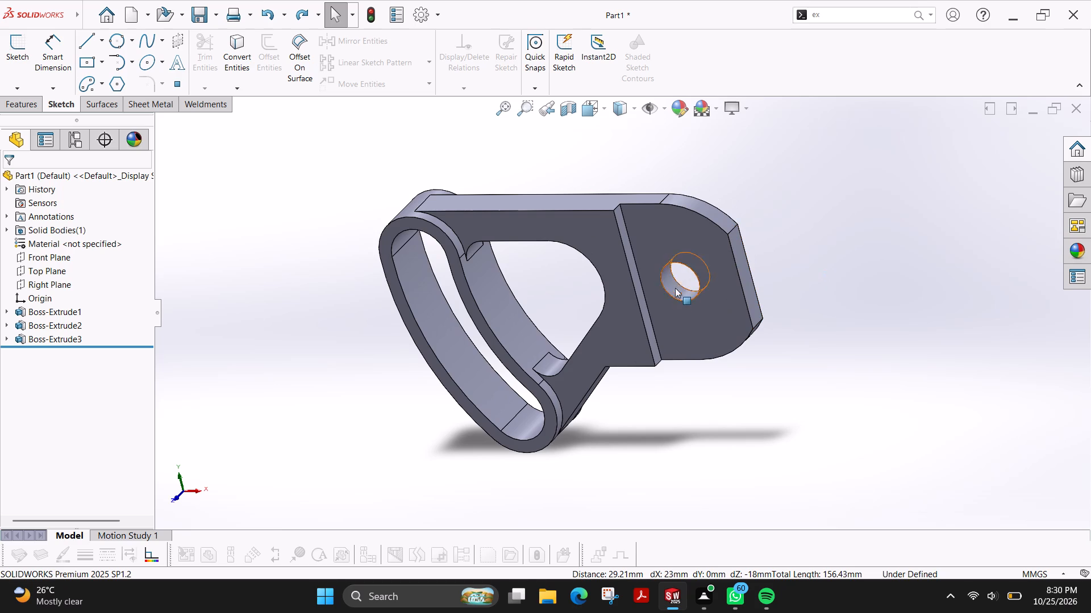
click(606, 109)
click(491, 337)
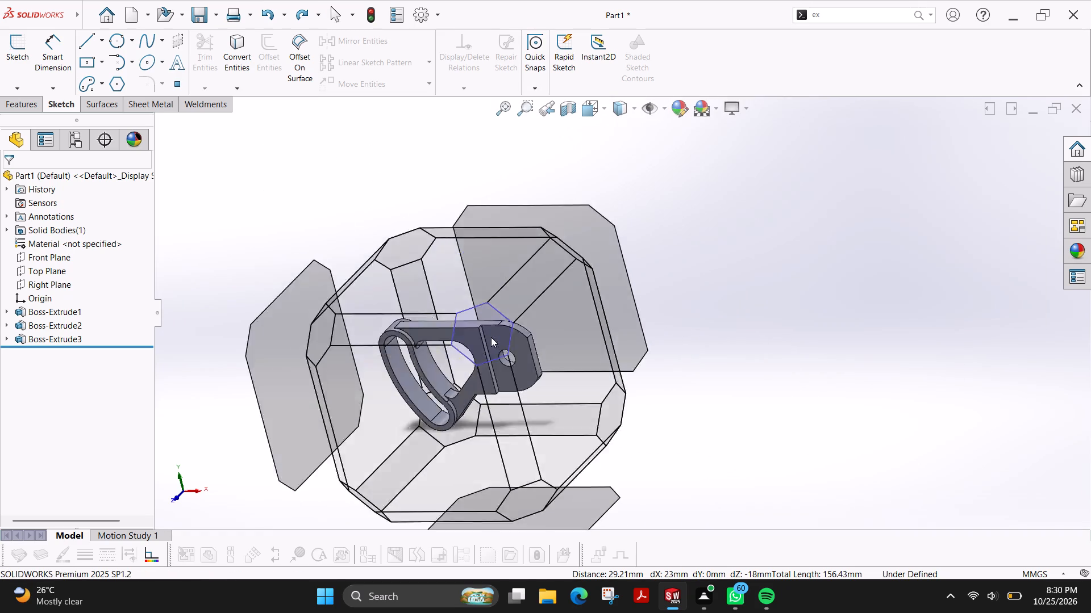
Save the part as fujiPart91 in the Desktop's fuji drawing file > solidworks folder.
key(ctrl+s)
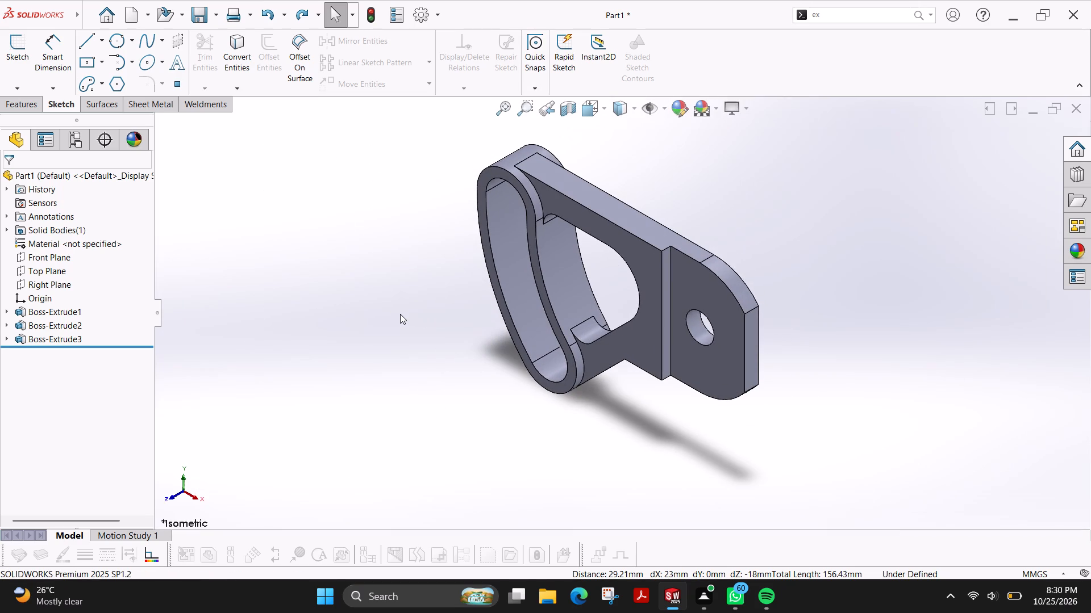
click(146, 33)
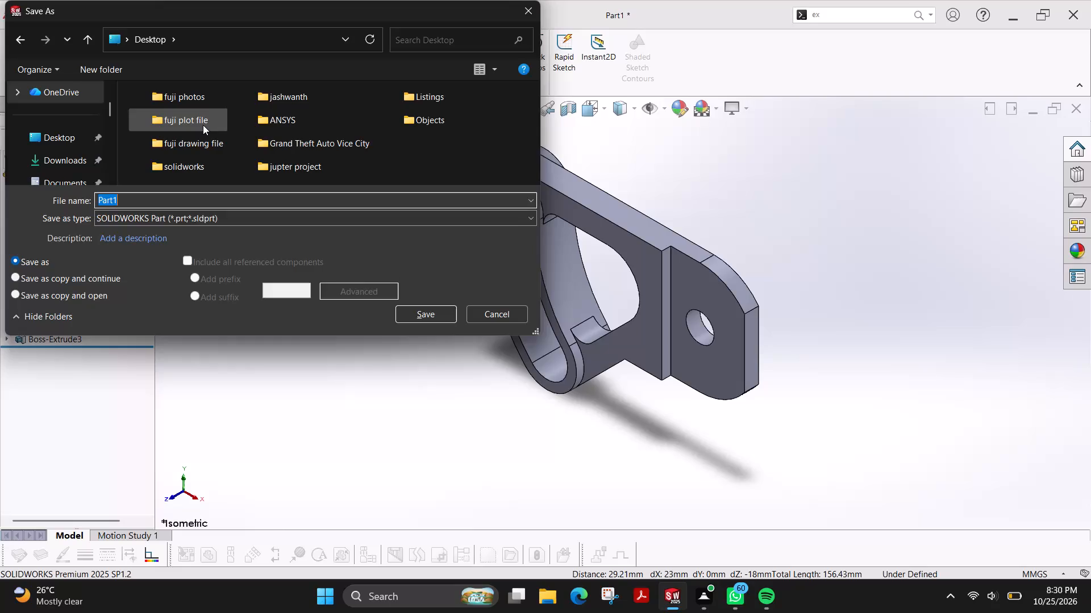
double_click(211, 146)
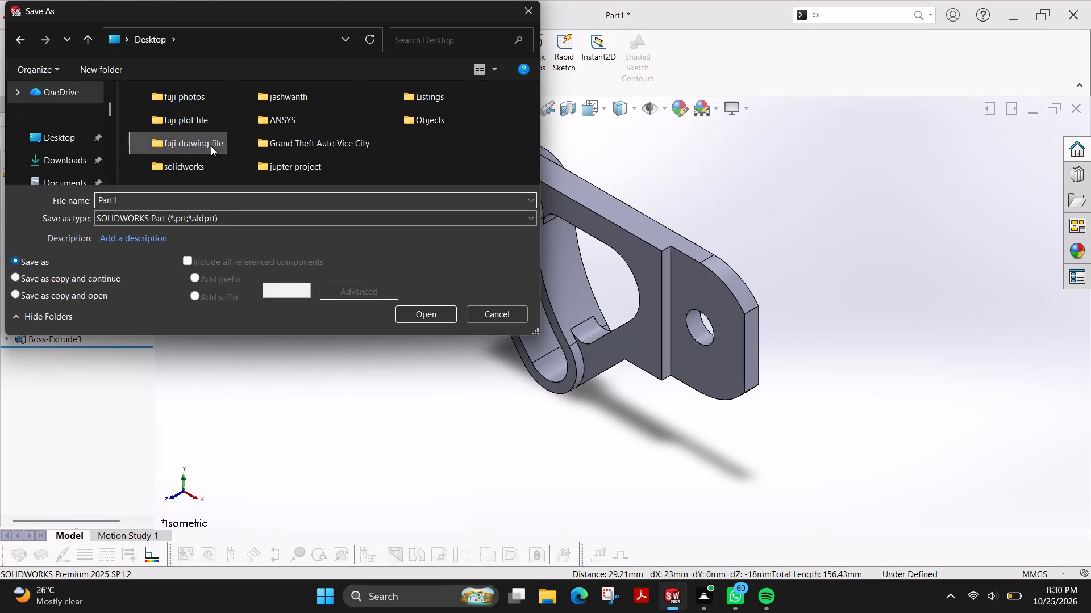
double_click(189, 111)
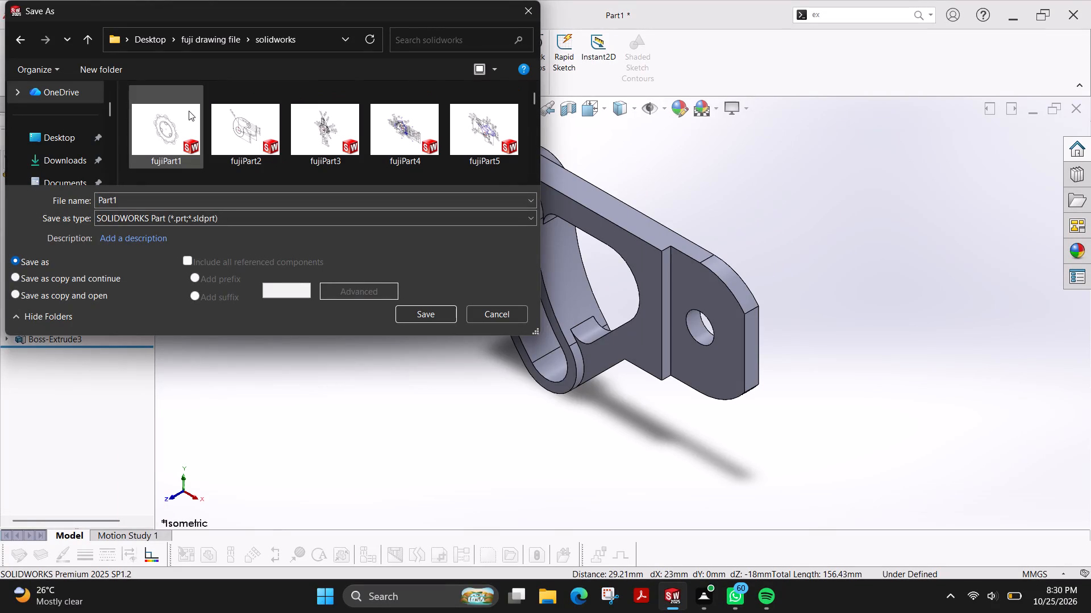
scroll(205, 116, down, 4)
scroll(210, 165, down, 3)
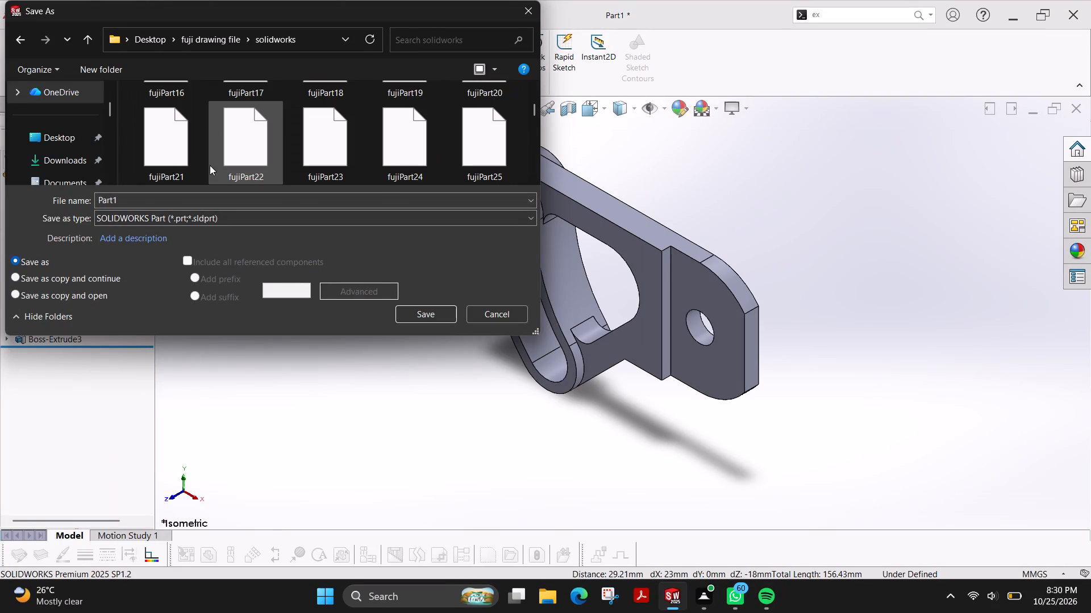
scroll(210, 165, down, 20)
scroll(210, 165, down, 20)
scroll(210, 165, down, 1)
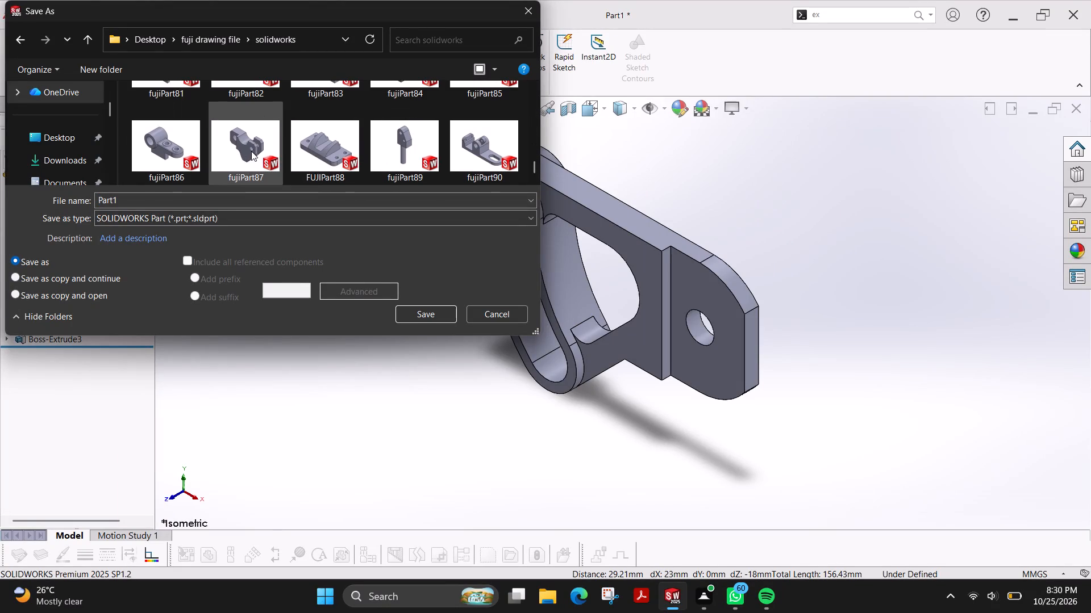
click(195, 199)
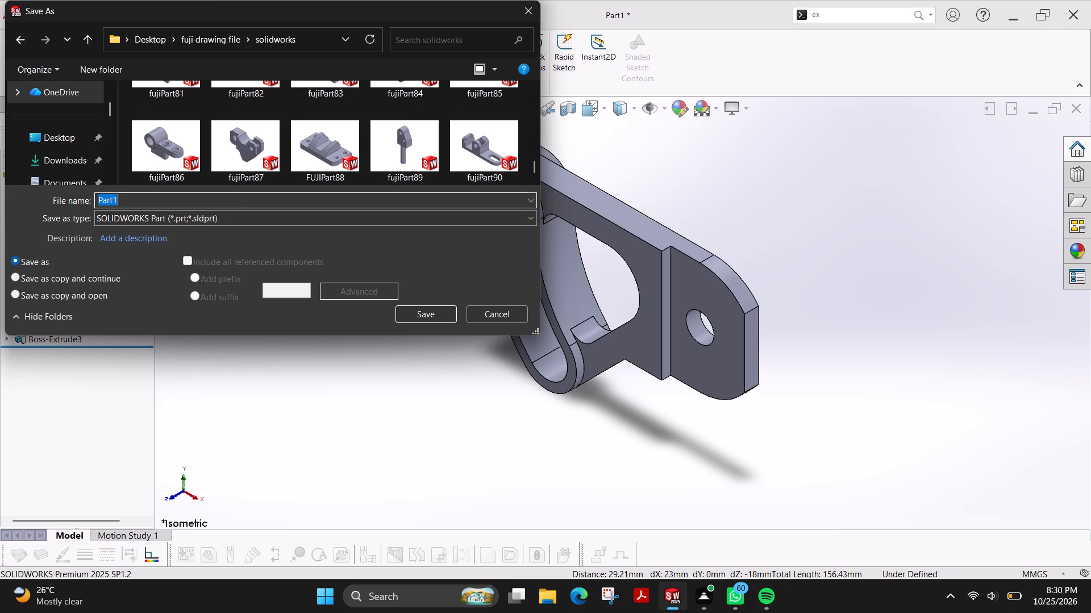
key(Right)
key(BackSpace)
text(91)
key(Left)
key(Left)
key(Left)
key(Left)
key(Left)
key(Left)
key(Left)
key(Left)
key(Left)
key(Left)
key(Left)
key(Left)
key(Left)
key(Left)
text(fuji)
click(414, 309)
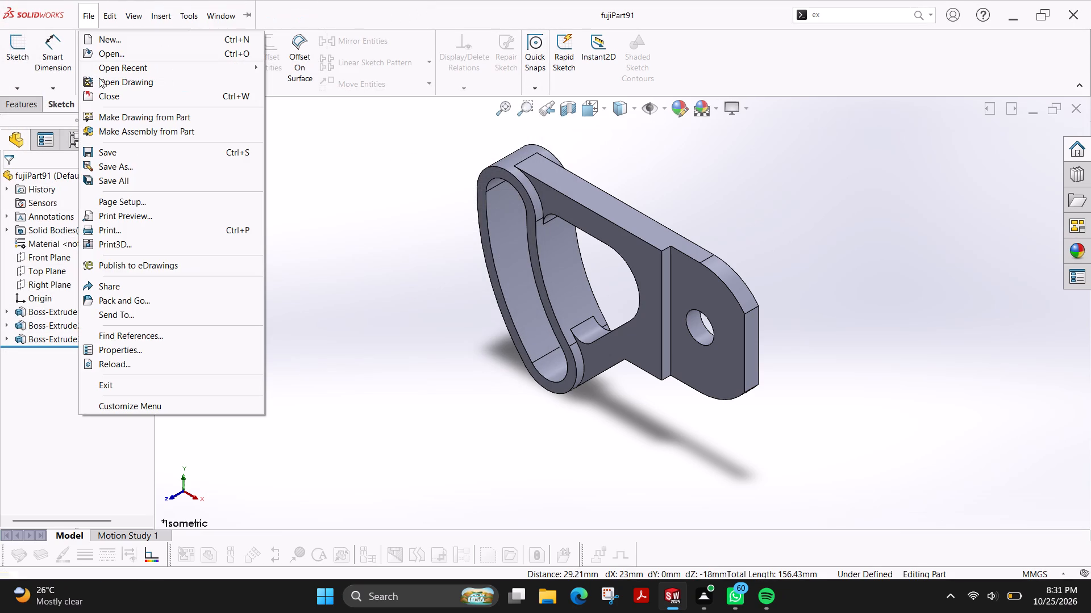
Save a PDF copy of the part as fujiPart91 in the Desktop's fuji plot file > solid works folder.
click(131, 165)
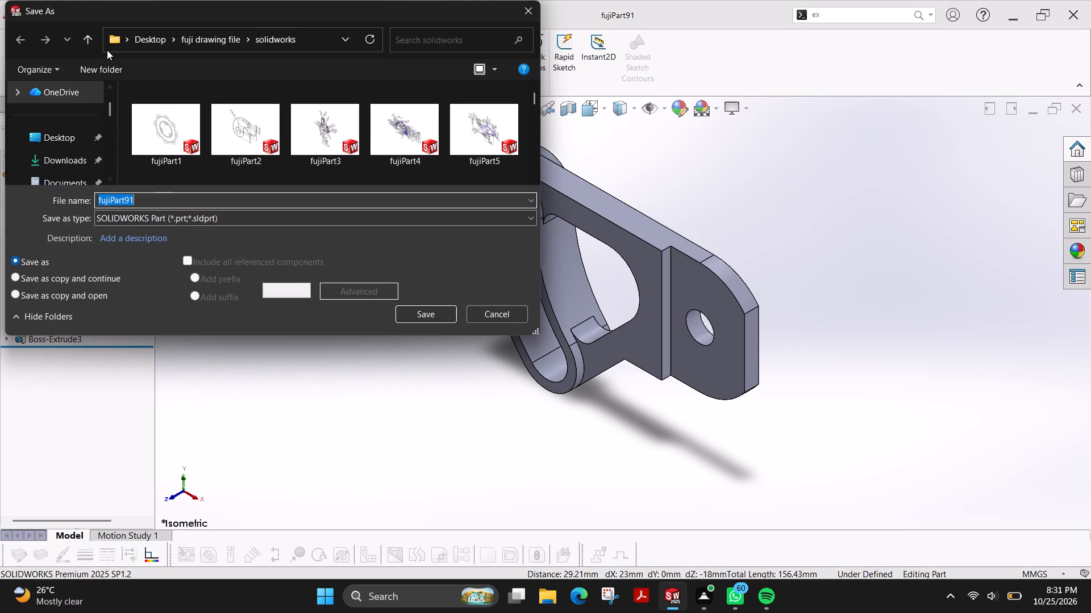
click(147, 38)
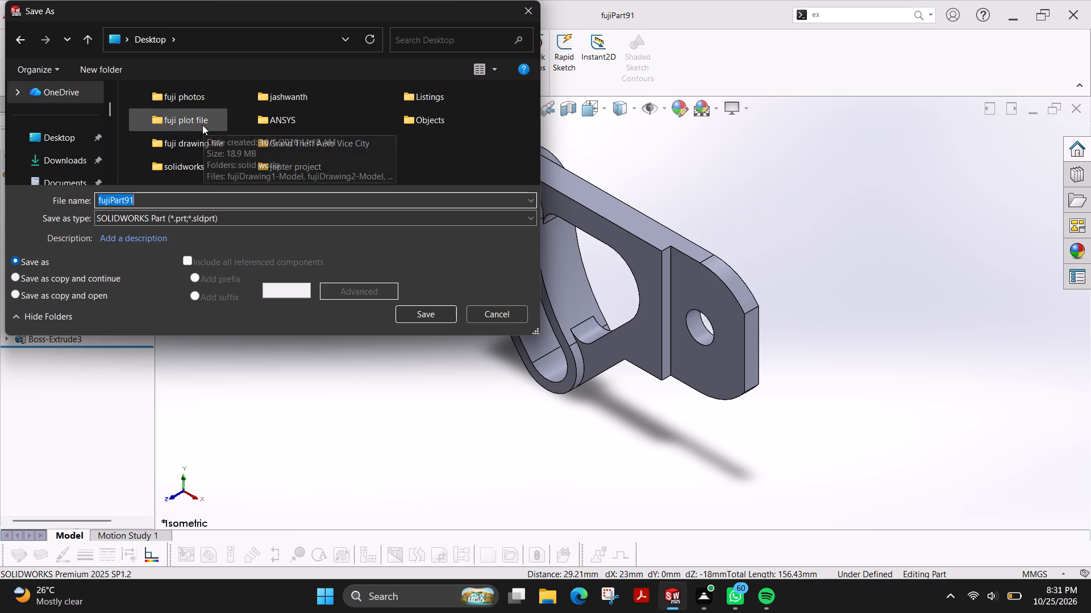
double_click(202, 125)
double_click(164, 107)
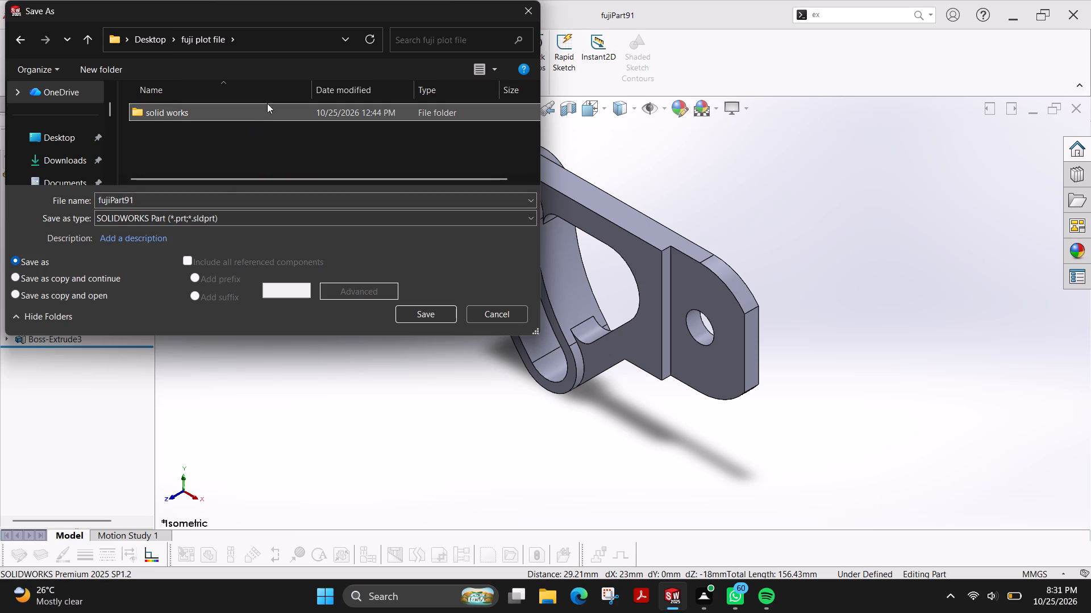
click(179, 222)
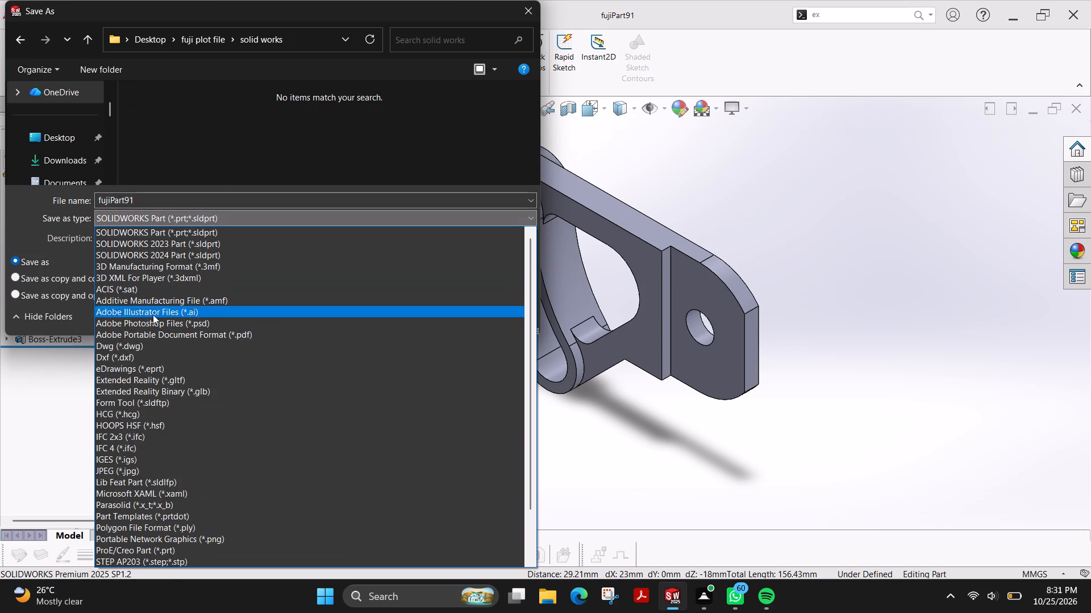
click(174, 334)
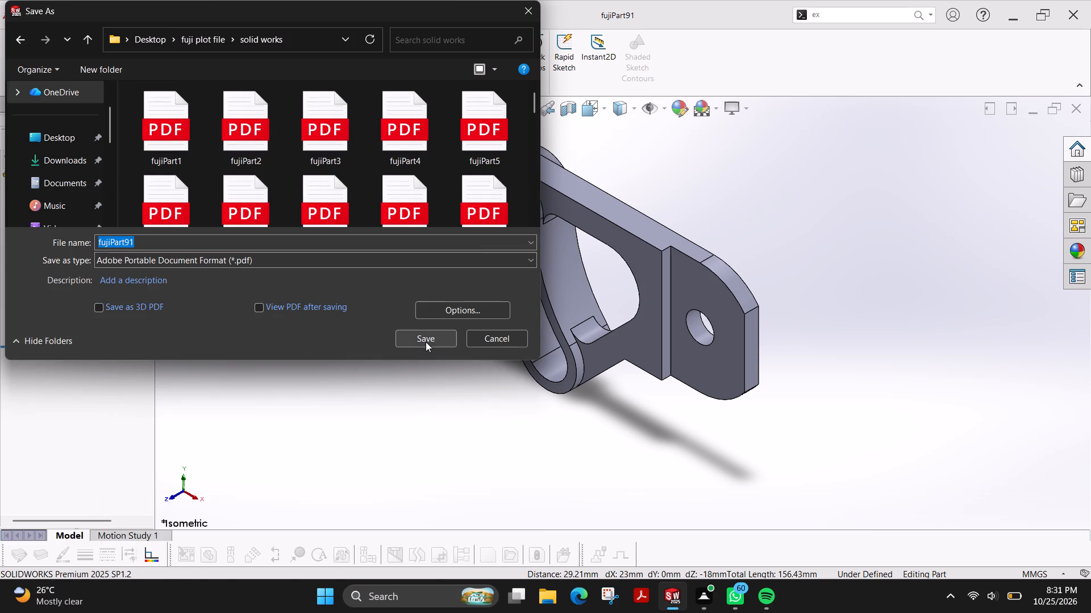
click(426, 342)
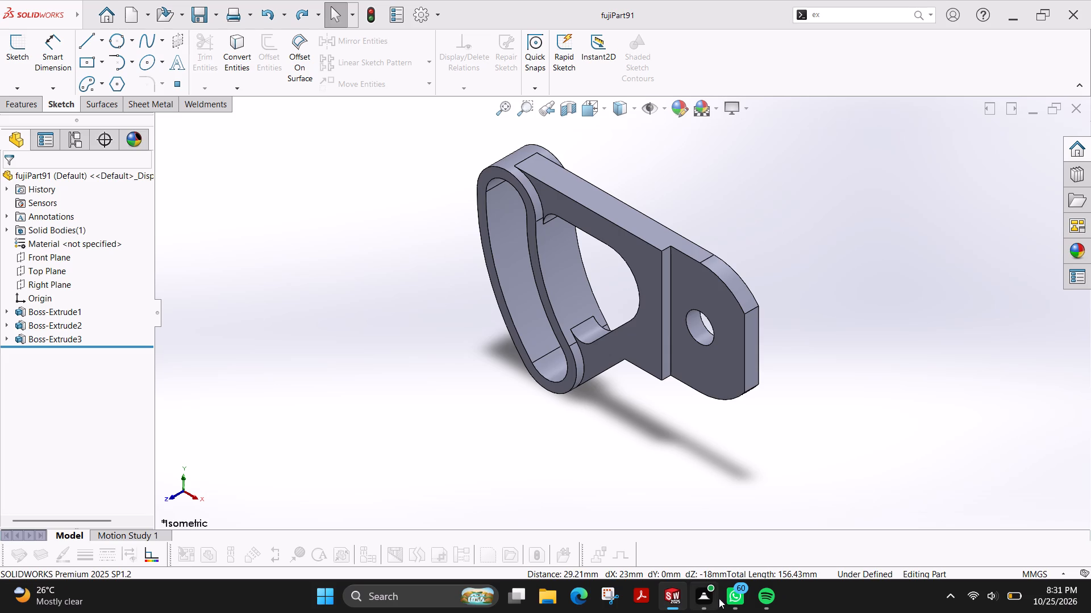